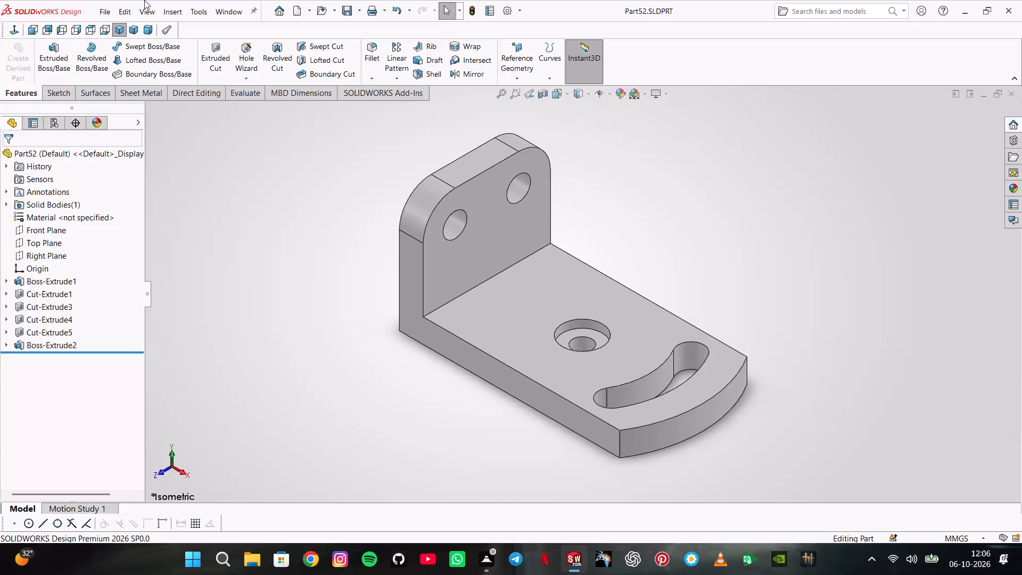
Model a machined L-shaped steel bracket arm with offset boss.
Create a new Part document for modelling a single component.
{"action": "left_click", "coordinate": [113, 11]}
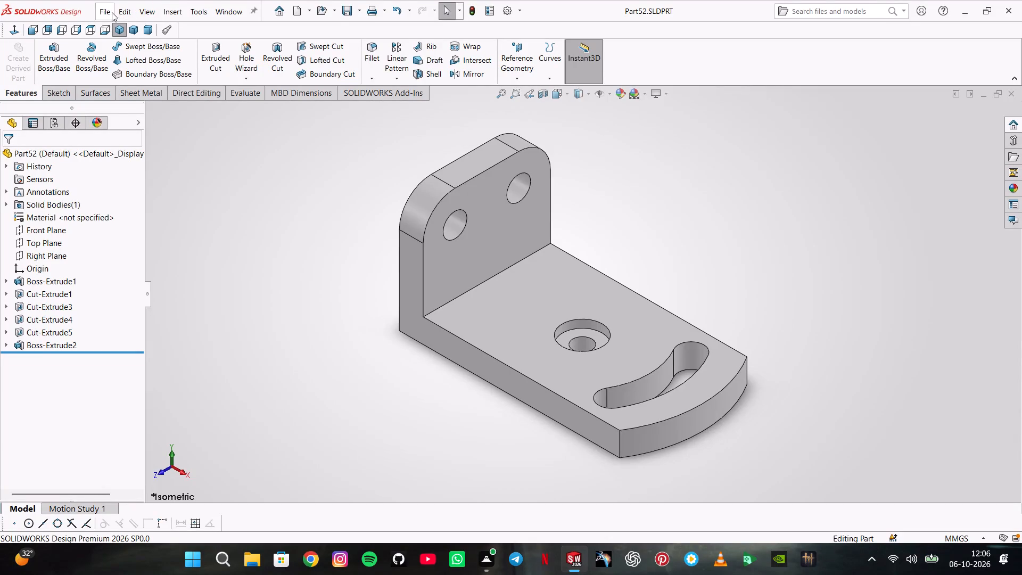
{"action": "left_click", "coordinate": [114, 26]}
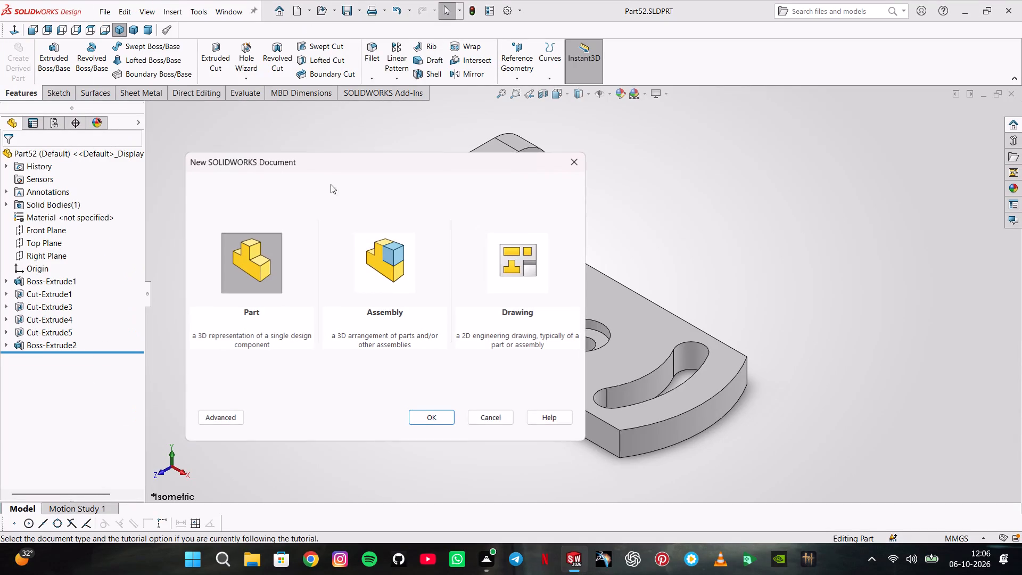
{"action": "left_click", "coordinate": [424, 418]}
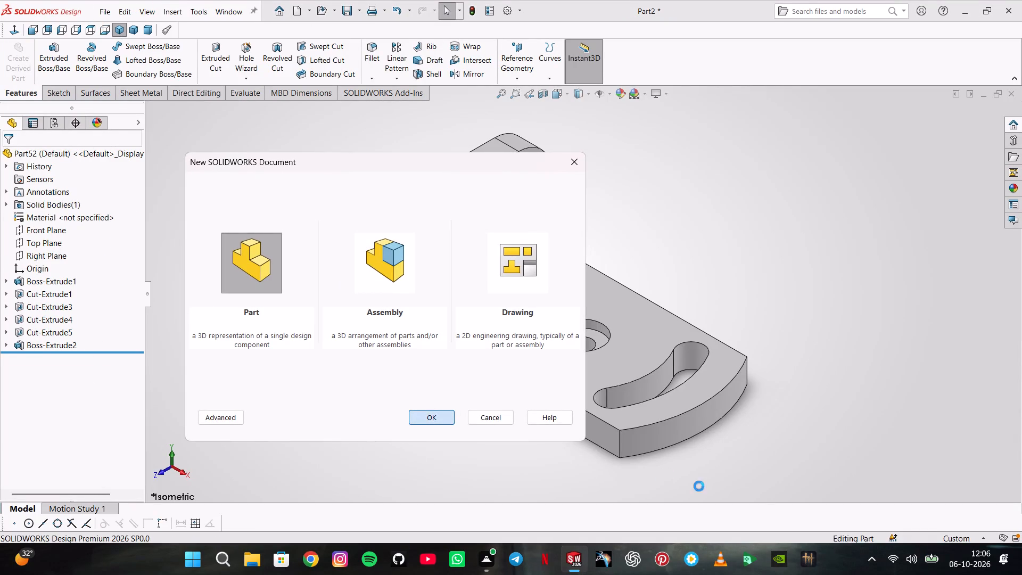
Set the new part's unit system to MMGS (millimeter, gram, second).
{"action": "left_click", "coordinate": [954, 539]}
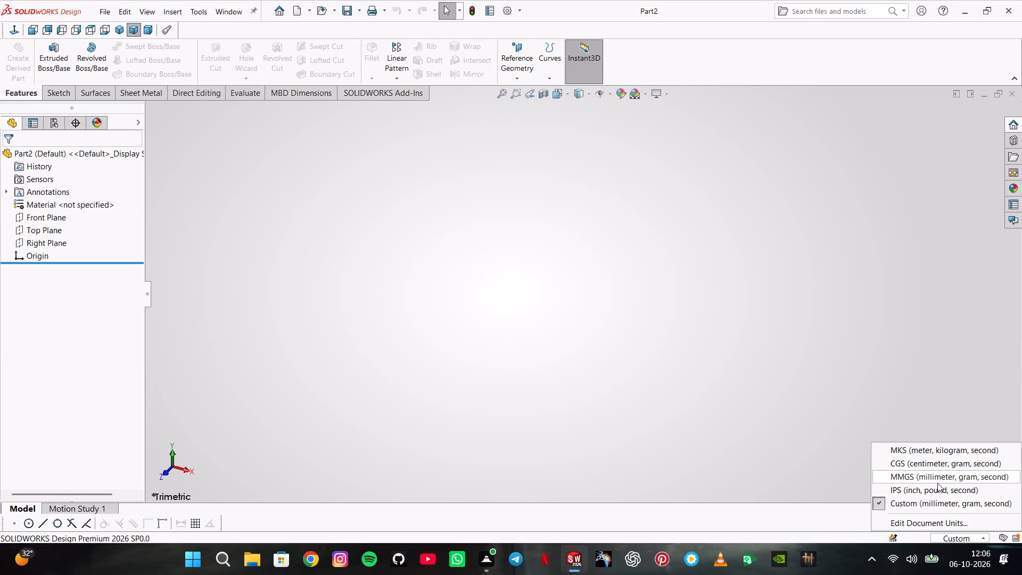
{"action": "left_click", "coordinate": [938, 477]}
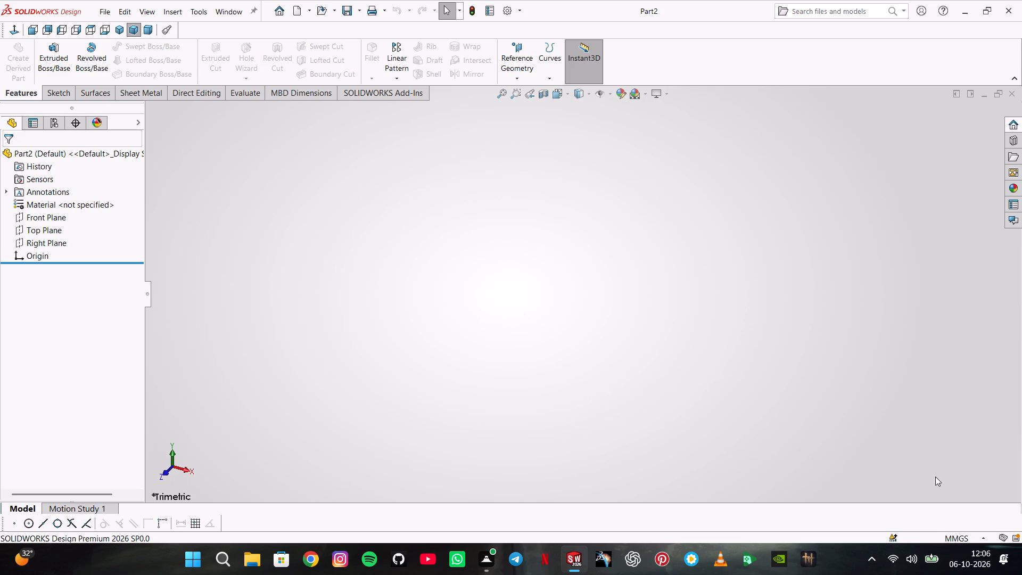
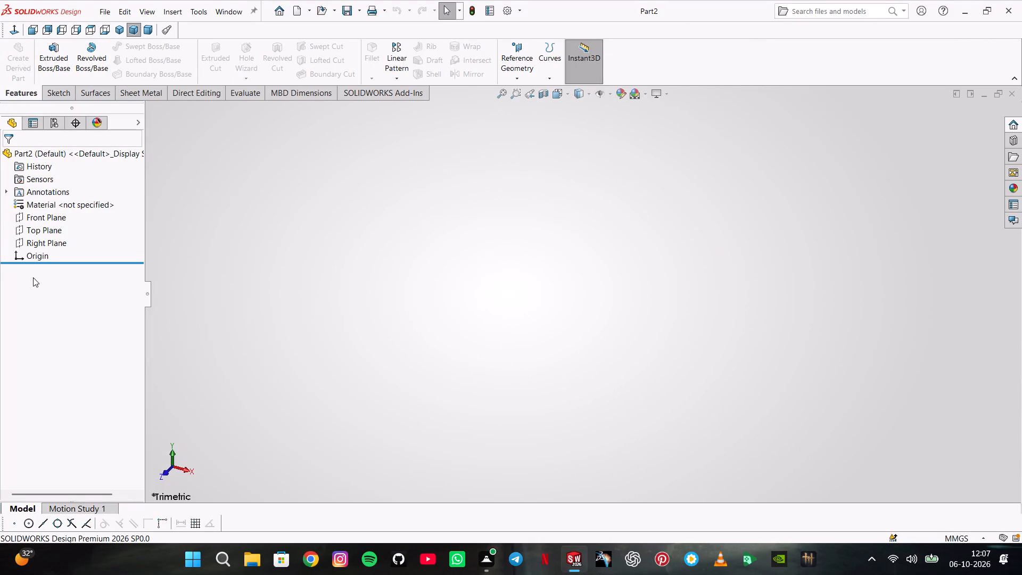
Start a sketch on the Top Plane and draw a center rectangle about 108 by 32 mm, centred on the origin.
{"action": "left_click", "coordinate": [48, 234]}
{"action": "left_click", "coordinate": [57, 218]}
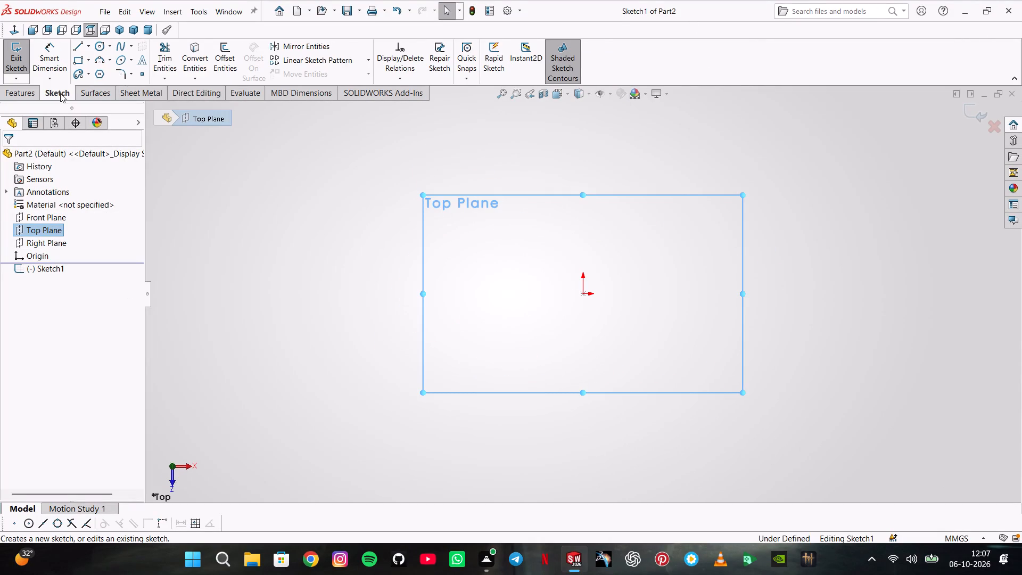
{"action": "left_click", "coordinate": [85, 60]}
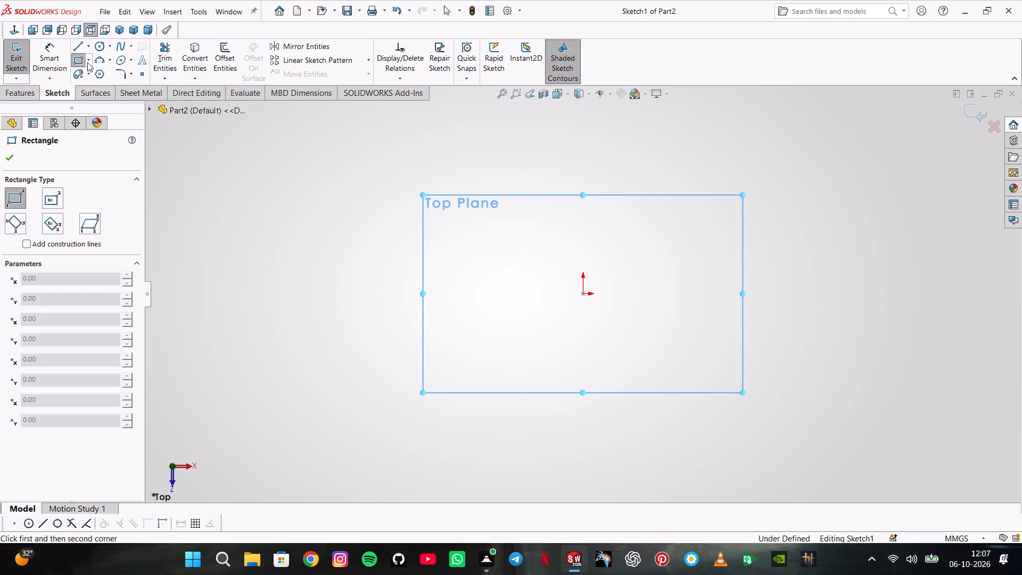
{"action": "left_click", "coordinate": [87, 62]}
{"action": "left_click", "coordinate": [87, 83]}
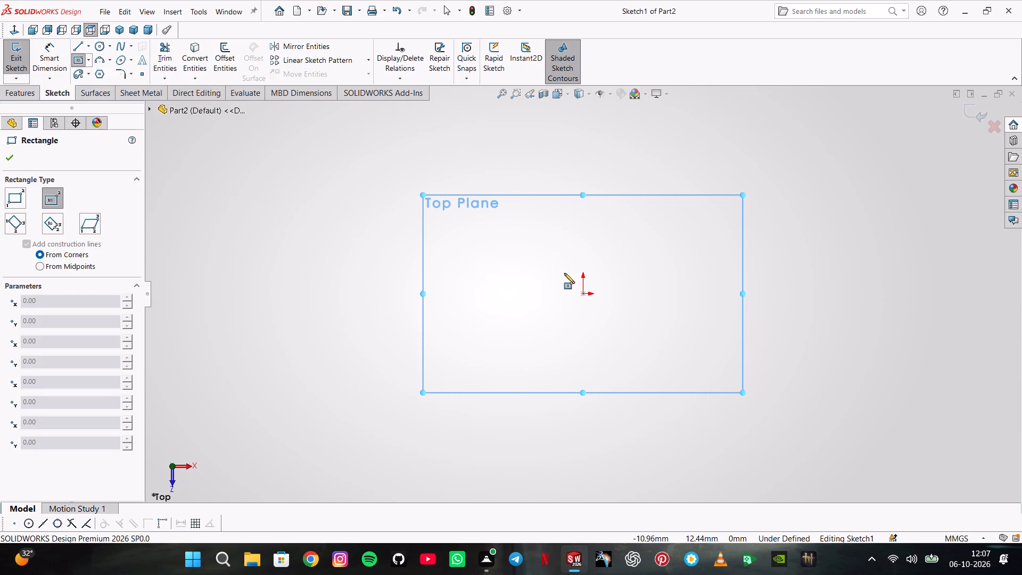
{"action": "left_click", "coordinate": [583, 293]}
{"action": "left_click", "coordinate": [680, 323]}
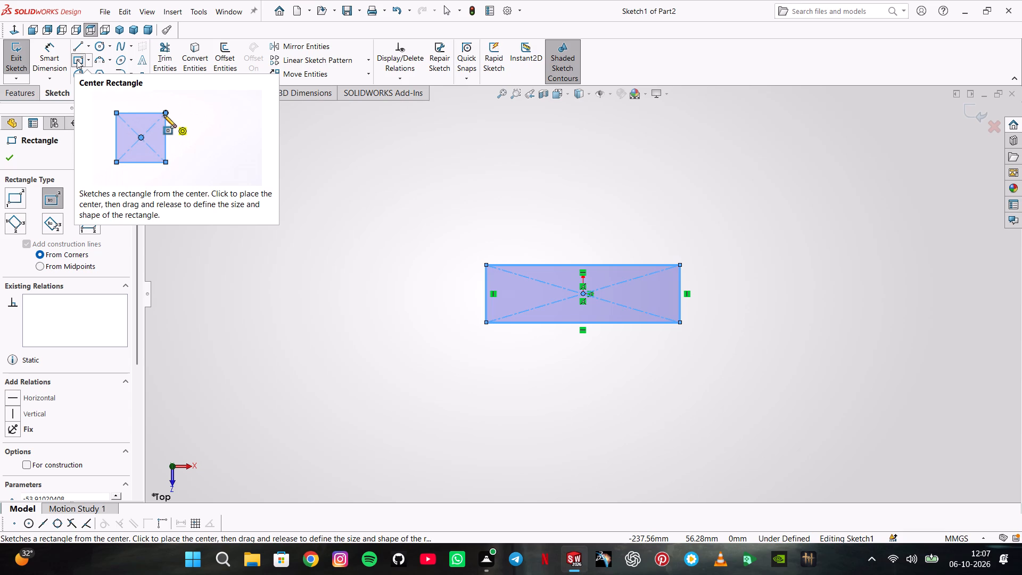
Draw a corner rectangle about 19 mm wide and 73 mm tall, extending down from the first rectangle's upper-left corner.
{"action": "left_click", "coordinate": [87, 63]}
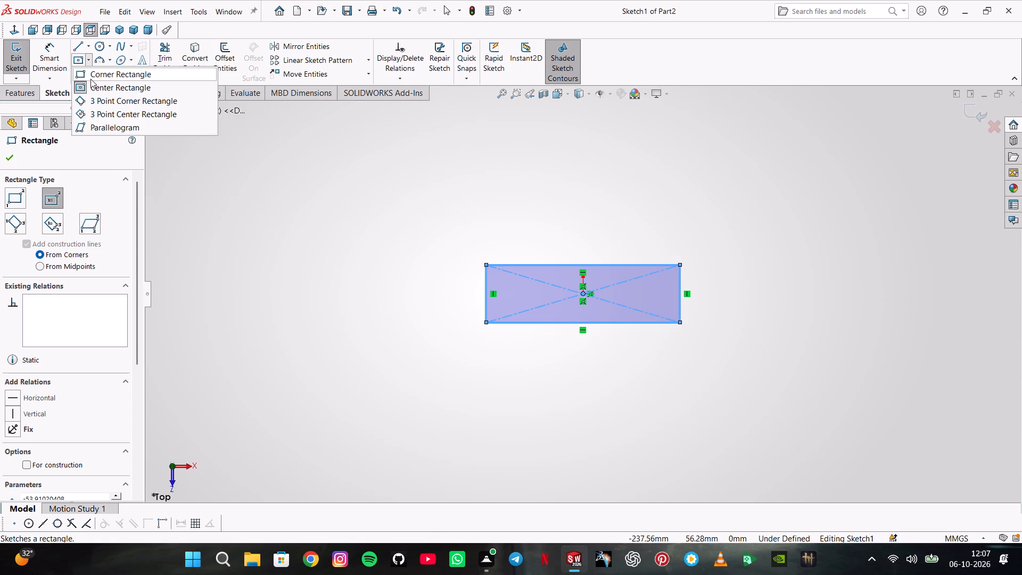
{"action": "left_click", "coordinate": [94, 78]}
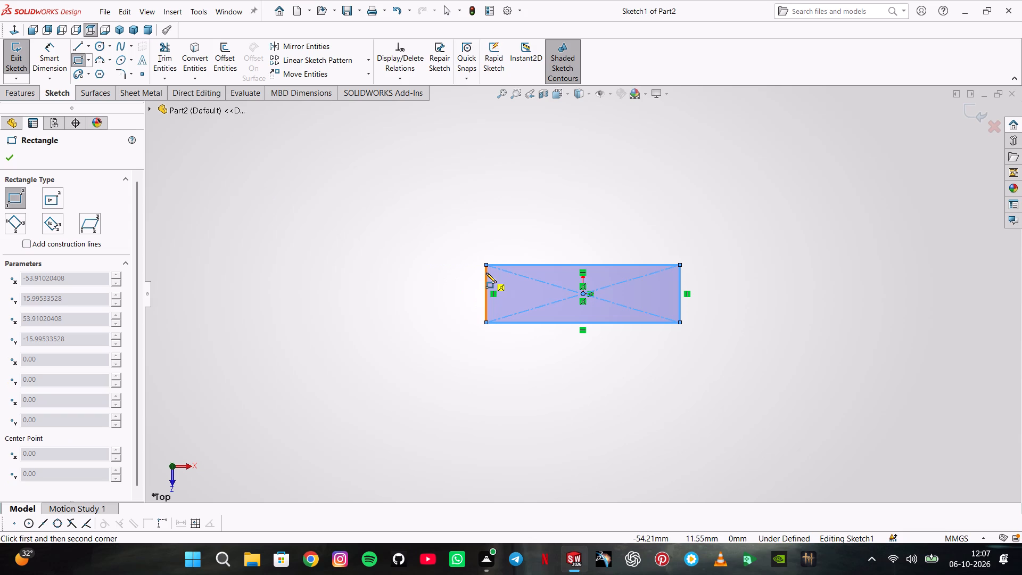
{"action": "left_click", "coordinate": [489, 266]}
{"action": "left_click", "coordinate": [521, 396]}
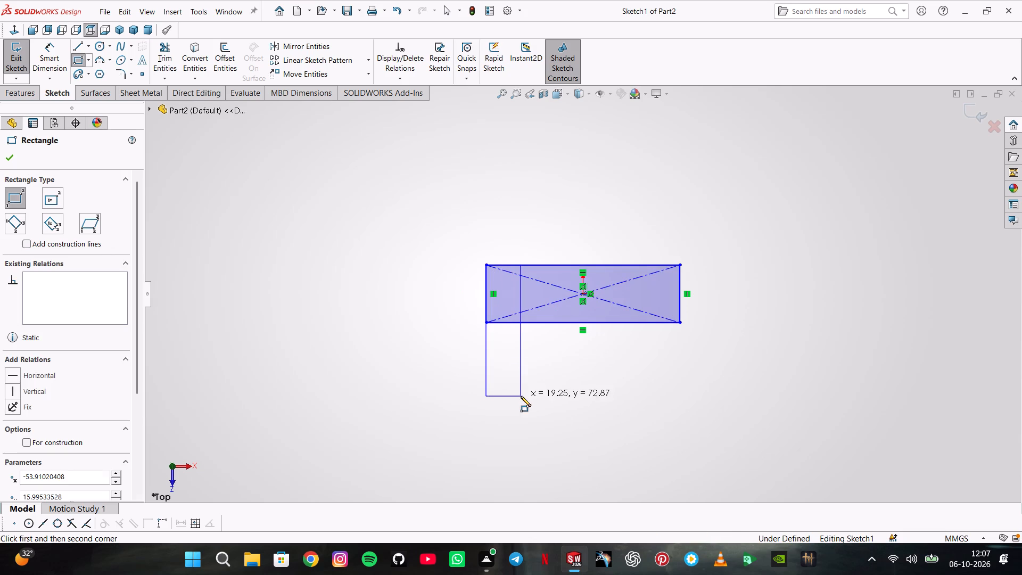
Dimension the horizontal rectangle's overall width between its two vertical sides as 80 mm.
{"action": "left_click", "coordinate": [40, 64]}
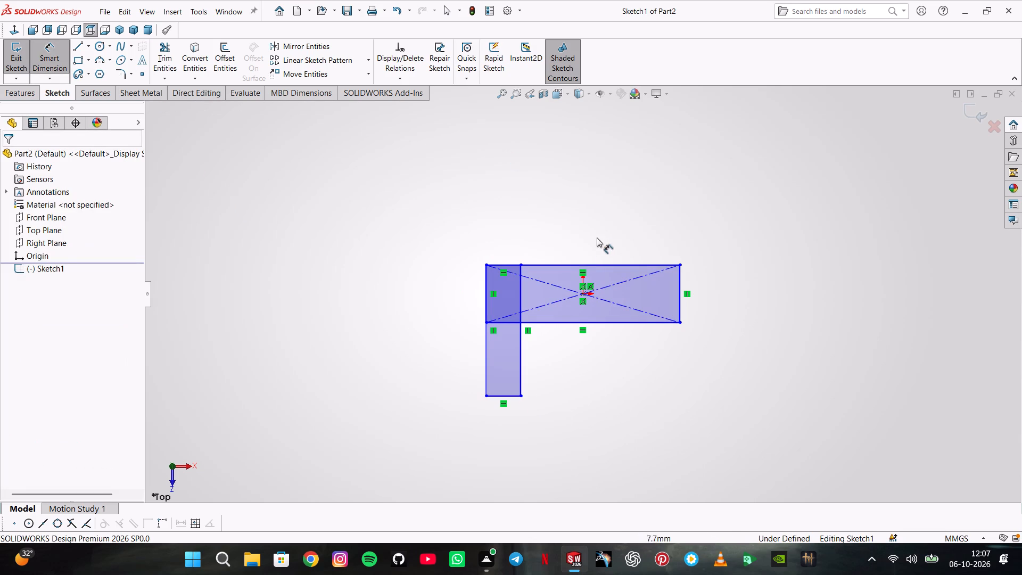
{"action": "left_click", "coordinate": [483, 269]}
{"action": "left_click", "coordinate": [678, 291]}
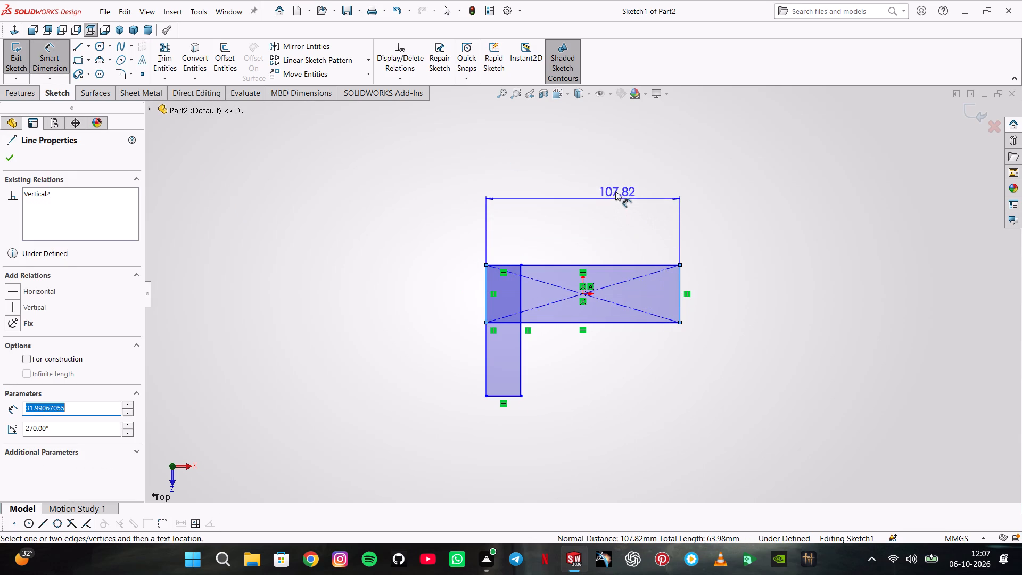
{"action": "left_click", "coordinate": [615, 191]}
{"action": "key", "text": "1"}
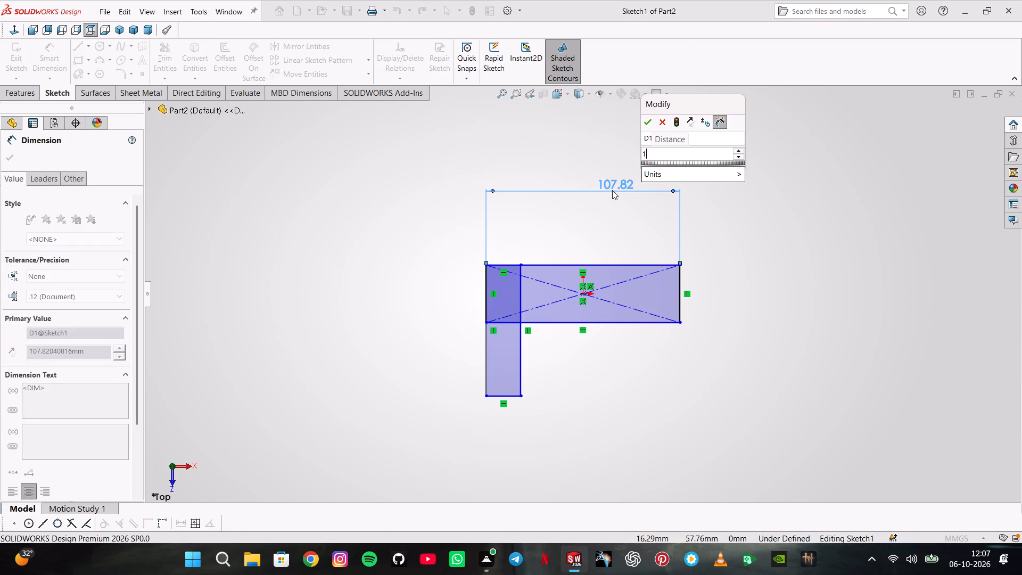
{"action": "key", "text": "Delete"}
{"action": "key", "text": "BackSpace"}
{"action": "key", "text": "BackSpace"}
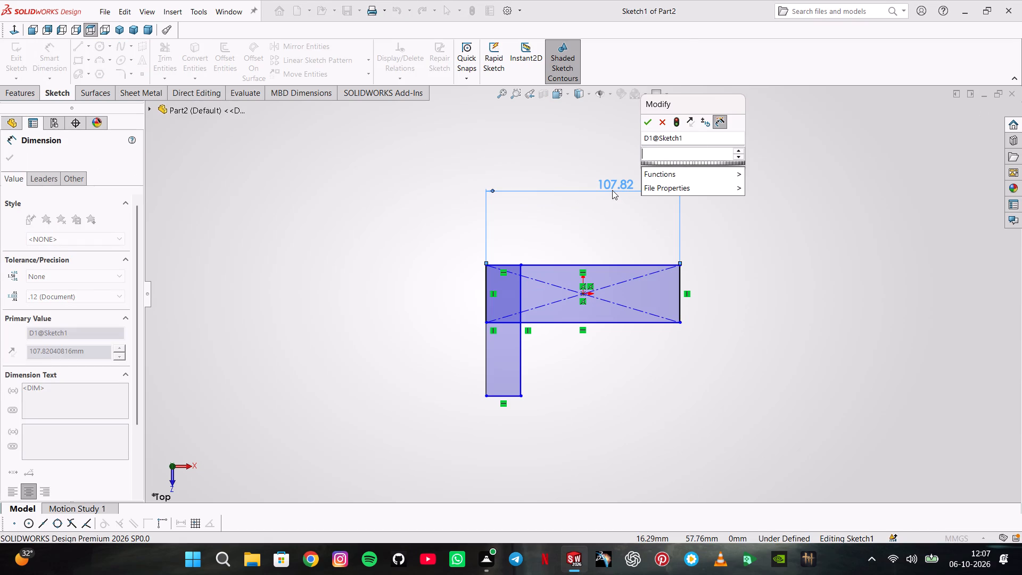
{"action": "key", "text": "BackSpace"}
{"action": "type", "text": "80"}
{"action": "key", "text": "Return"}
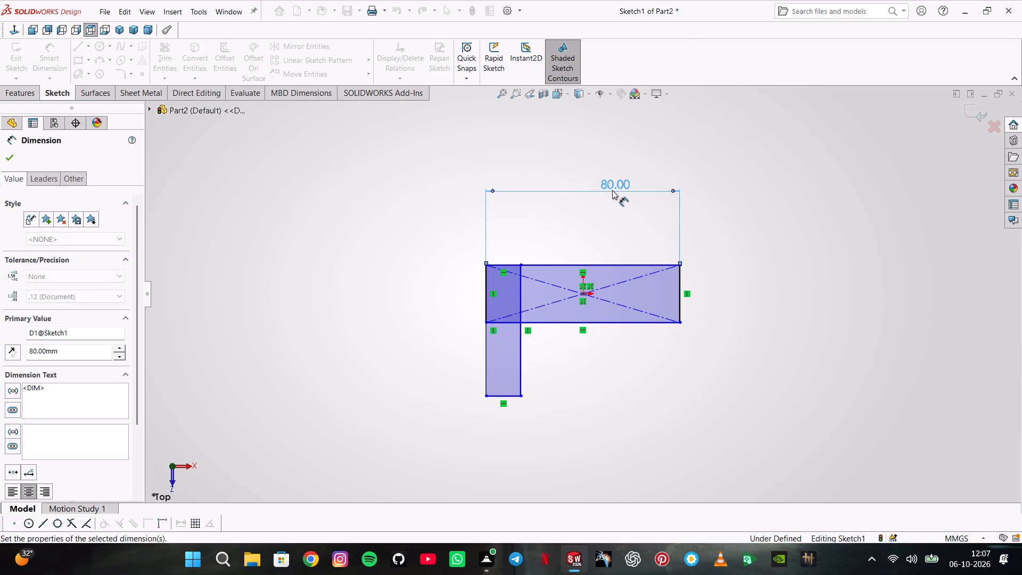
Dimension the vertical rectangle's width as 16 mm, placing the dimension below it.
{"action": "left_click", "coordinate": [522, 345]}
{"action": "left_click", "coordinate": [484, 355]}
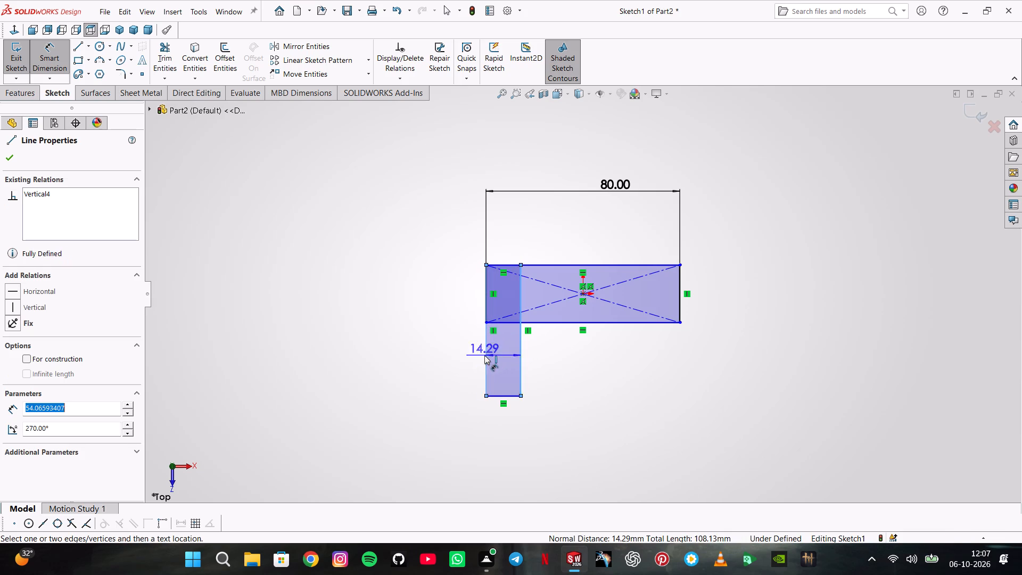
{"action": "left_click", "coordinate": [503, 440]}
{"action": "type", "text": "196+"}
{"action": "key", "text": "BackSpace"}
{"action": "key", "text": "BackSpace"}
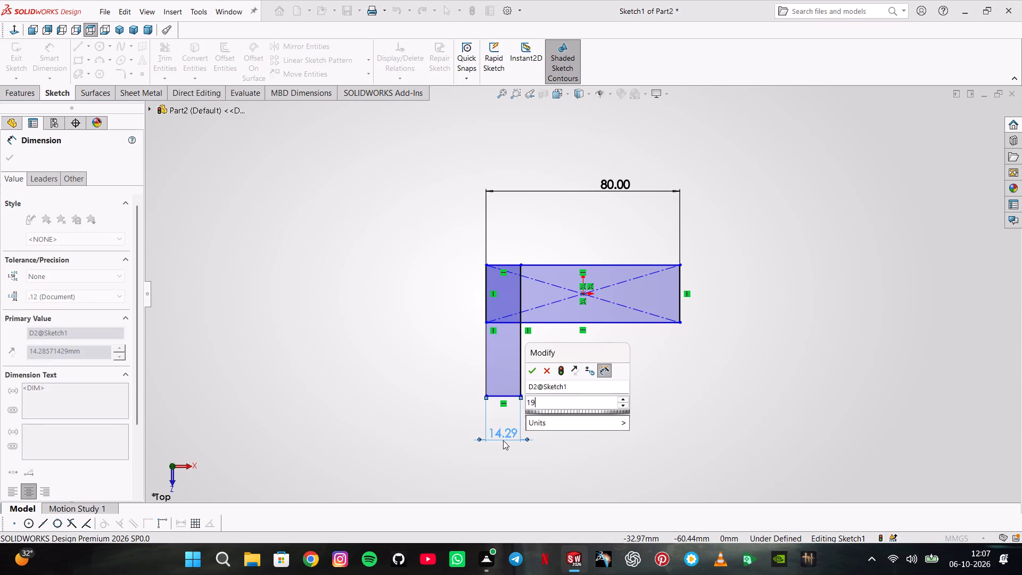
{"action": "key", "text": "BackSpace"}
{"action": "key", "text": "6"}
{"action": "key", "text": "Return"}
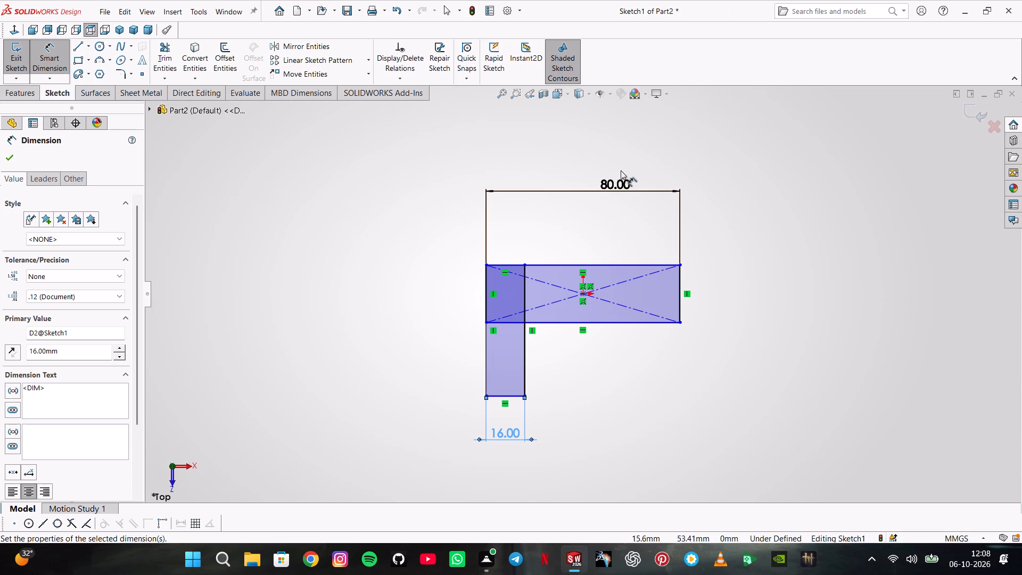
Dimension the horizontal rectangle's height between its long edges as 15 mm.
{"action": "left_click", "coordinate": [570, 321]}
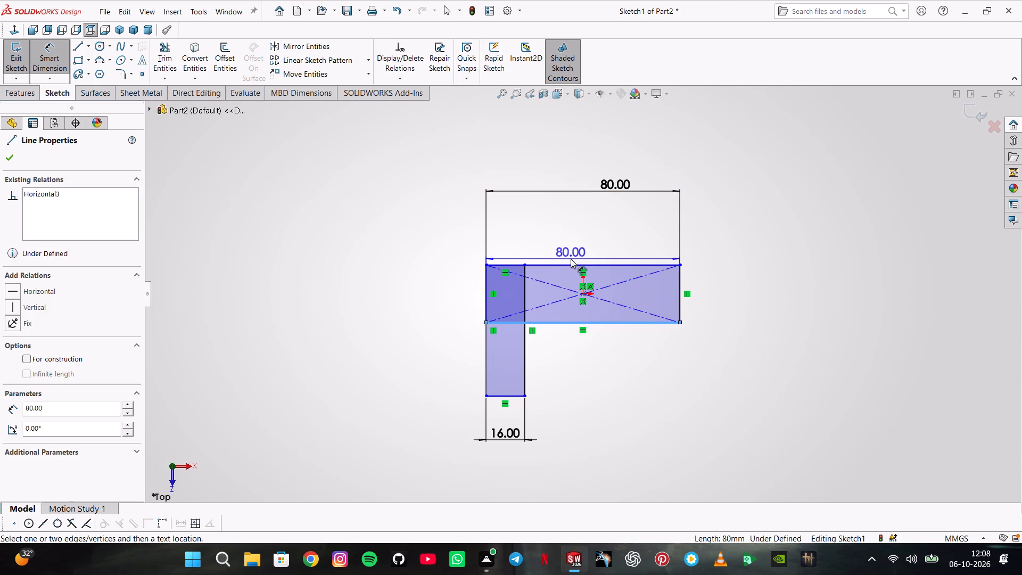
{"action": "left_click", "coordinate": [571, 266]}
{"action": "left_click", "coordinate": [388, 308]}
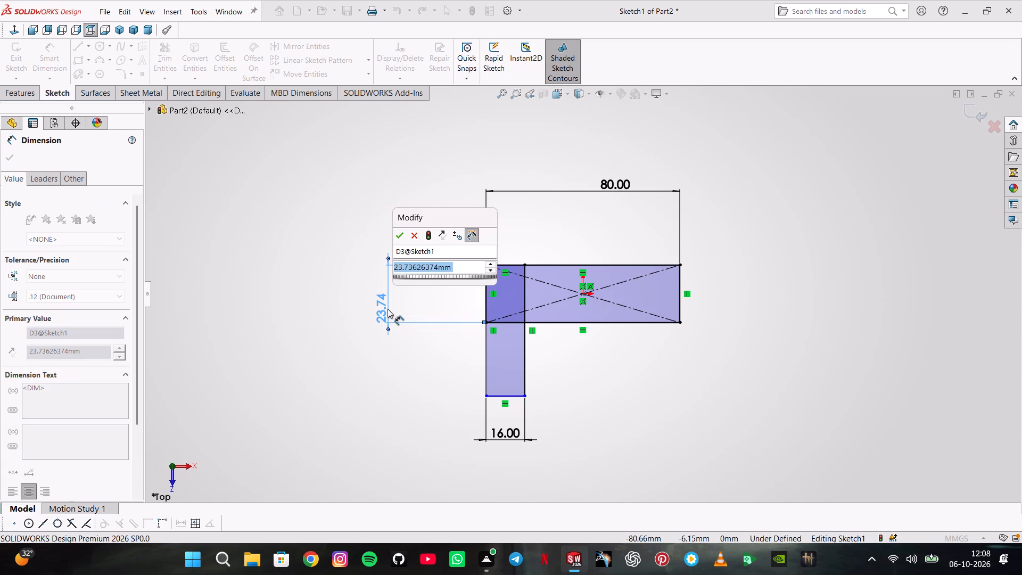
{"action": "type", "text": "15"}
{"action": "key", "text": "Return"}
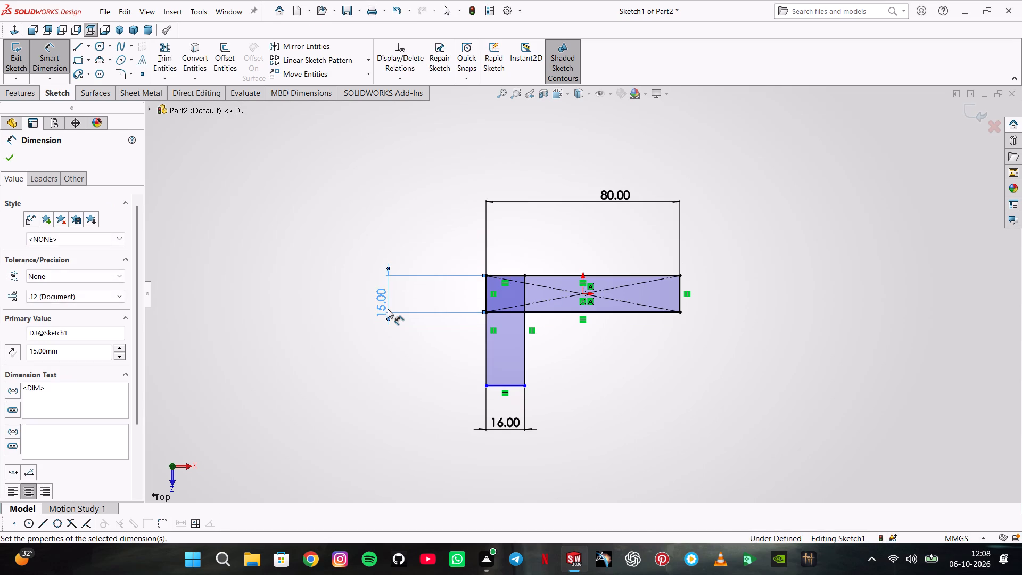
Dimension the vertical rectangle's full height, from the shared top edge to its bottom edge, as 40 mm.
{"action": "left_click", "coordinate": [513, 387]}
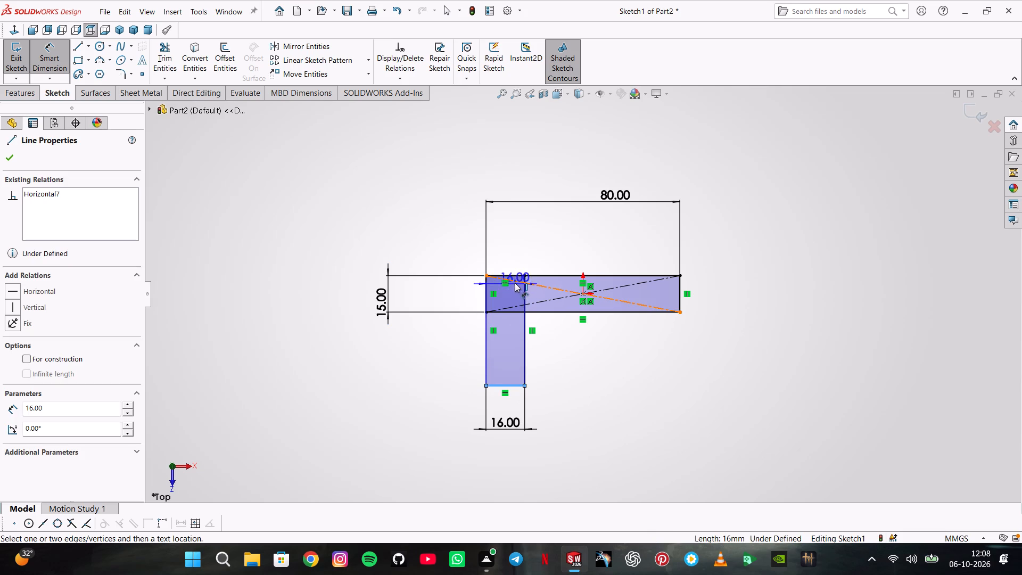
{"action": "left_click", "coordinate": [518, 275]}
{"action": "left_click", "coordinate": [349, 307]}
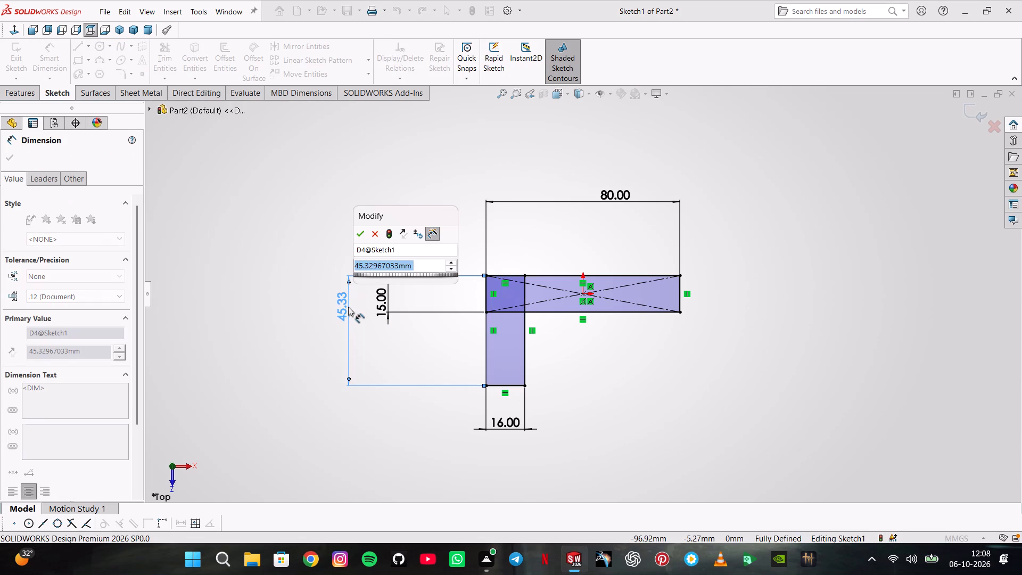
{"action": "type", "text": "40"}
{"action": "key", "text": "Return"}
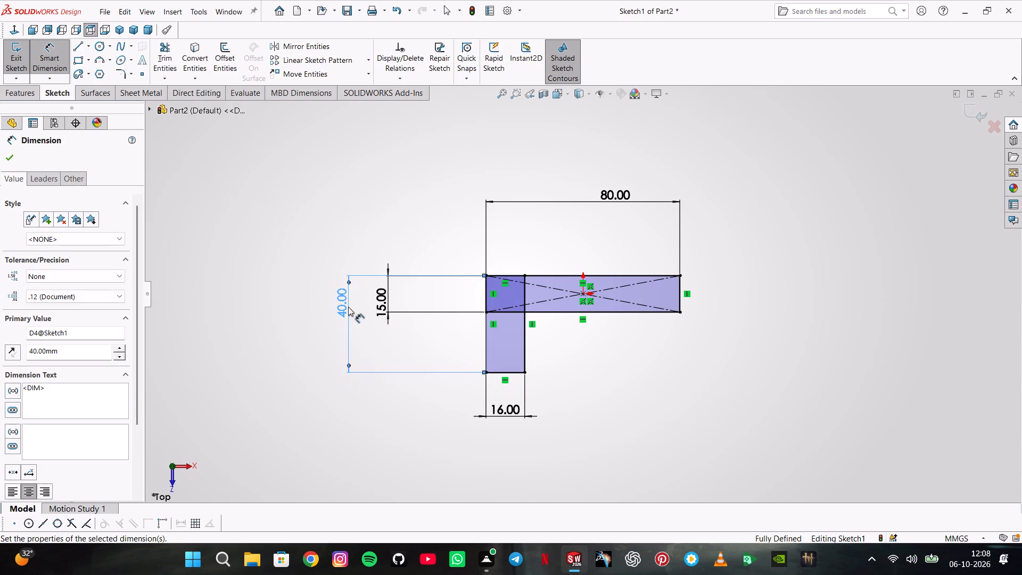
Trim the vertical line crossing inside the horizontal rectangle and all of its diagonal construction lines.
{"action": "left_click", "coordinate": [172, 71]}
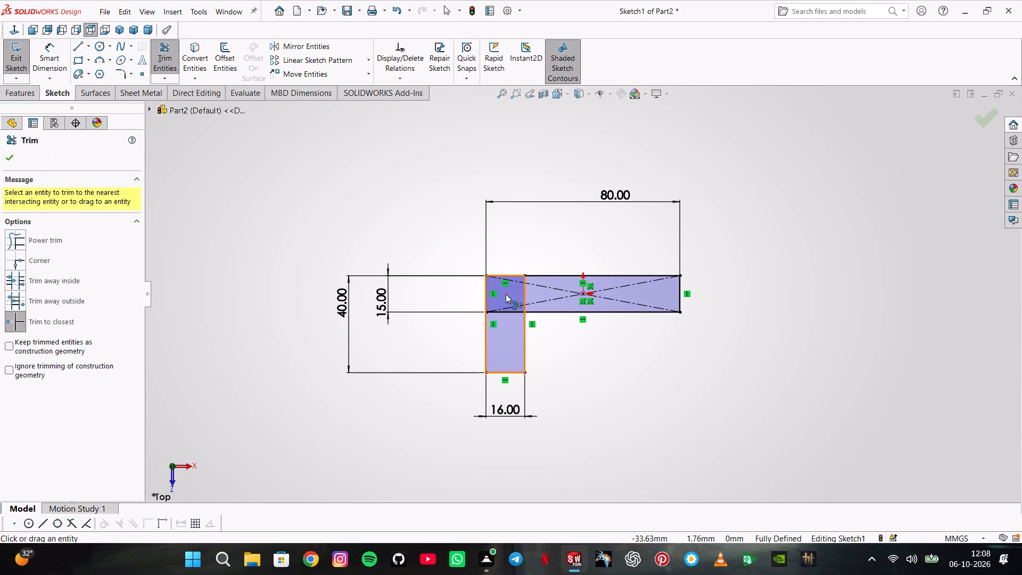
{"action": "left_click", "coordinate": [521, 292]}
{"action": "left_click", "coordinate": [524, 292]}
{"action": "left_click", "coordinate": [529, 285]}
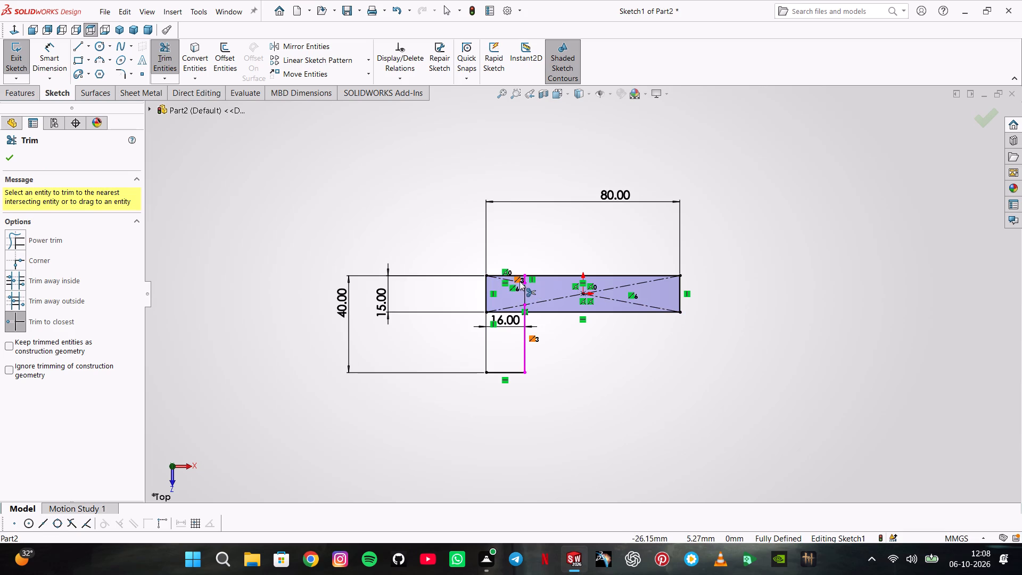
{"action": "left_click_drag", "start_coordinate": [521, 280], "coordinate": [526, 280]}
{"action": "left_click", "coordinate": [526, 280]}
{"action": "left_click", "coordinate": [518, 281]}
{"action": "left_click", "coordinate": [523, 306]}
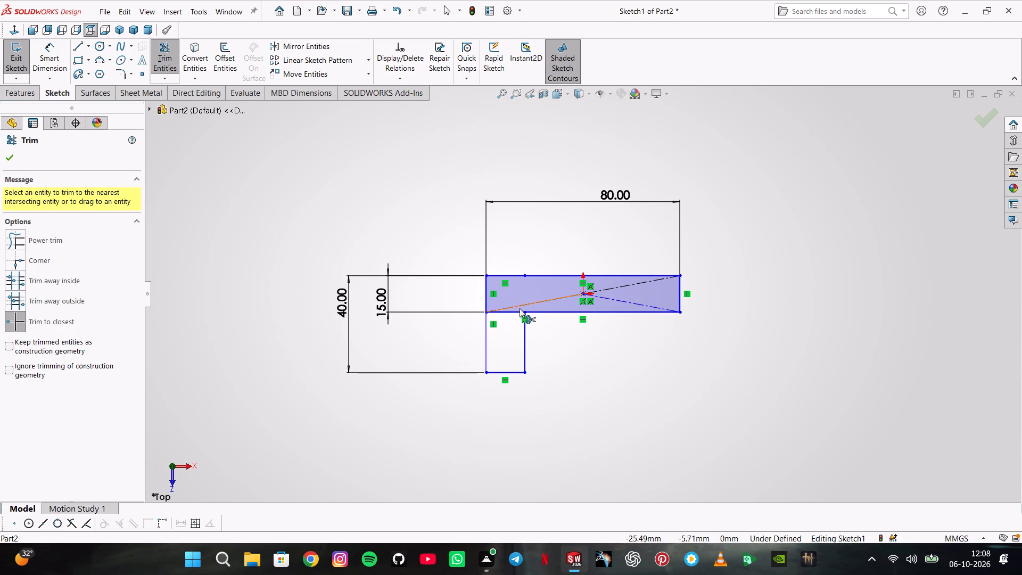
{"action": "left_click", "coordinate": [531, 300]}
{"action": "left_click", "coordinate": [615, 282]}
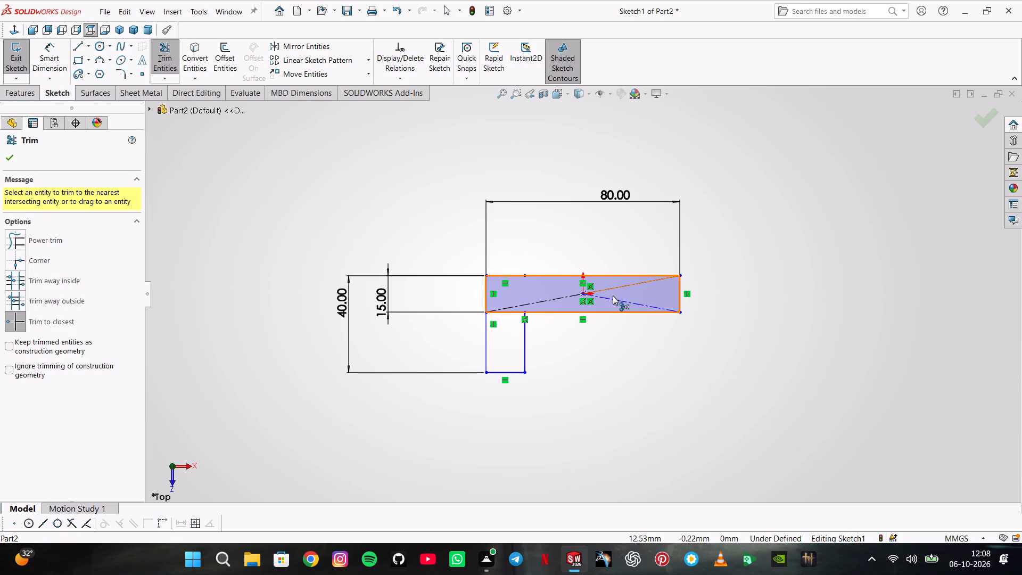
{"action": "left_click", "coordinate": [613, 295]}
{"action": "left_click_drag", "start_coordinate": [592, 293], "coordinate": [601, 292]}
{"action": "left_click", "coordinate": [602, 292]}
{"action": "left_click", "coordinate": [606, 287]}
{"action": "left_click", "coordinate": [606, 300]}
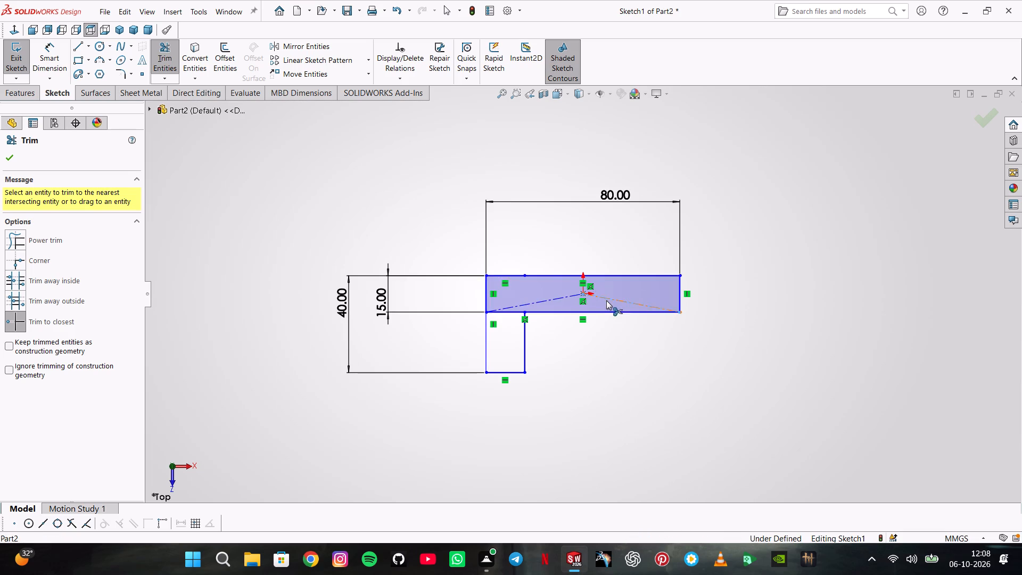
{"action": "left_click", "coordinate": [575, 297]}
Trim the overlapping top and left edges at the shared corner and the line between both rectangles, leaving an L-shaped profile.
{"action": "scroll", "coordinate": [507, 282], "scroll_direction": "down", "scroll_amount": 3}
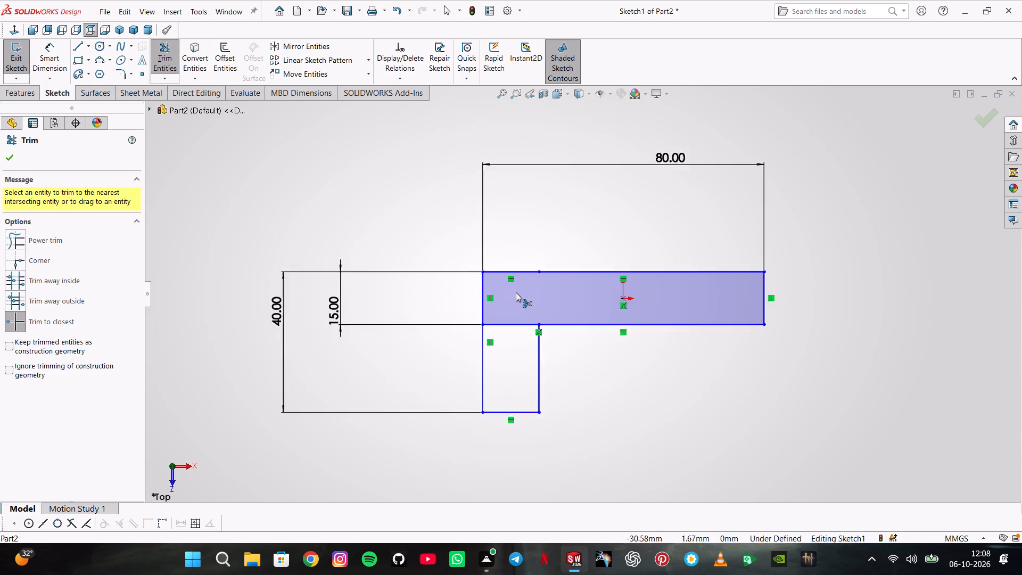
{"action": "scroll", "coordinate": [516, 292], "scroll_direction": "down", "scroll_amount": 4}
{"action": "left_click", "coordinate": [516, 241]}
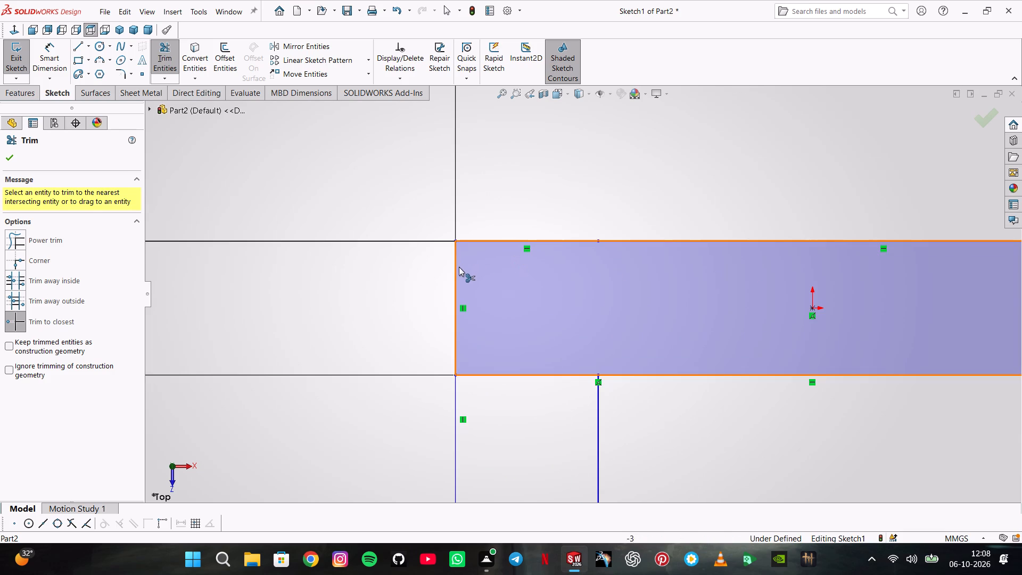
{"action": "left_click", "coordinate": [455, 274]}
{"action": "scroll", "coordinate": [485, 284], "scroll_direction": "up", "scroll_amount": 3}
{"action": "scroll", "coordinate": [575, 263], "scroll_direction": "up", "scroll_amount": 2}
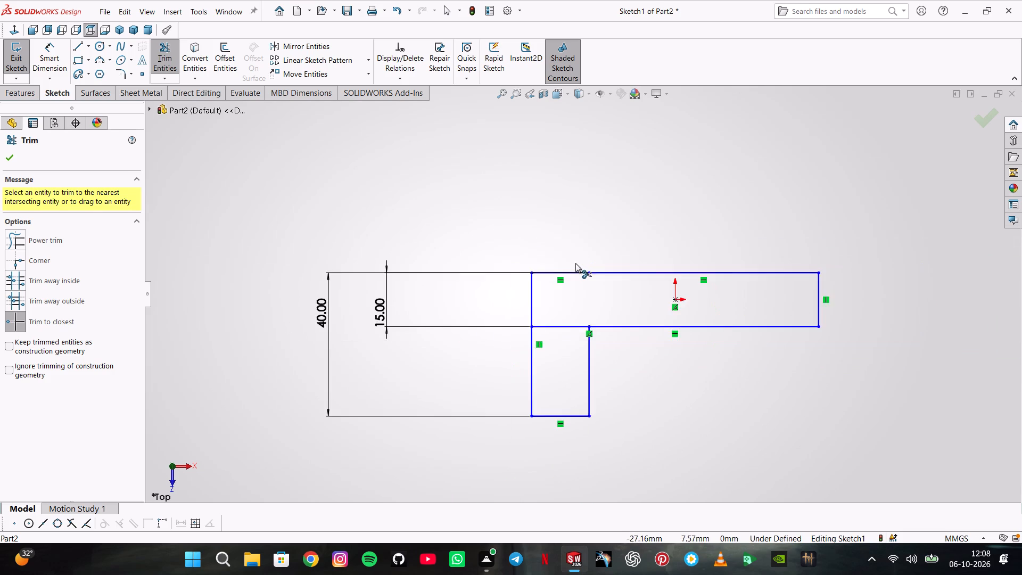
{"action": "scroll", "coordinate": [578, 267], "scroll_direction": "down", "scroll_amount": 1}
{"action": "left_click", "coordinate": [554, 340]}
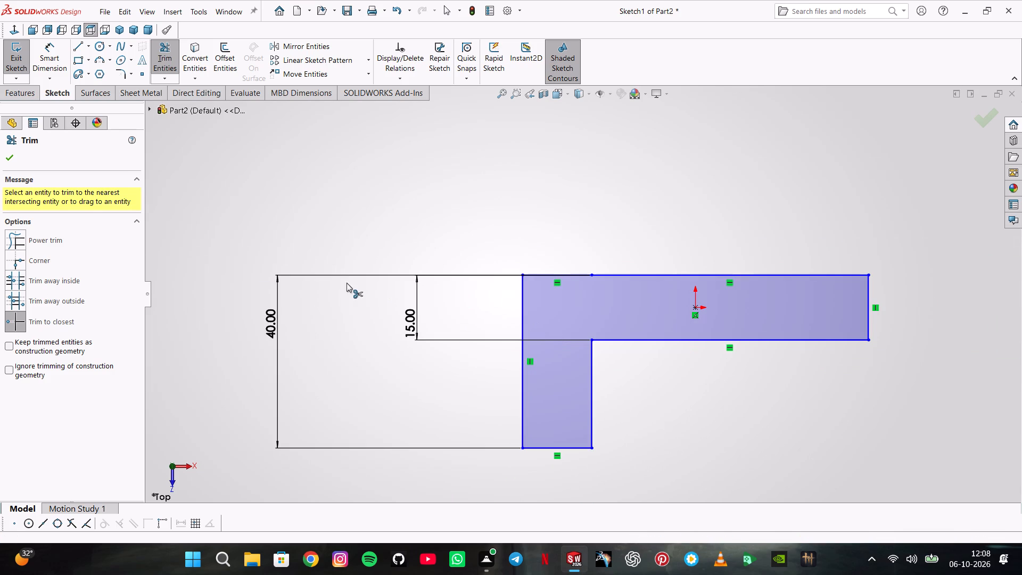
{"action": "left_click", "coordinate": [15, 159]}
Extrude the L-shaped profile as a blind boss to a depth of 90 mm.
{"action": "left_click", "coordinate": [26, 83]}
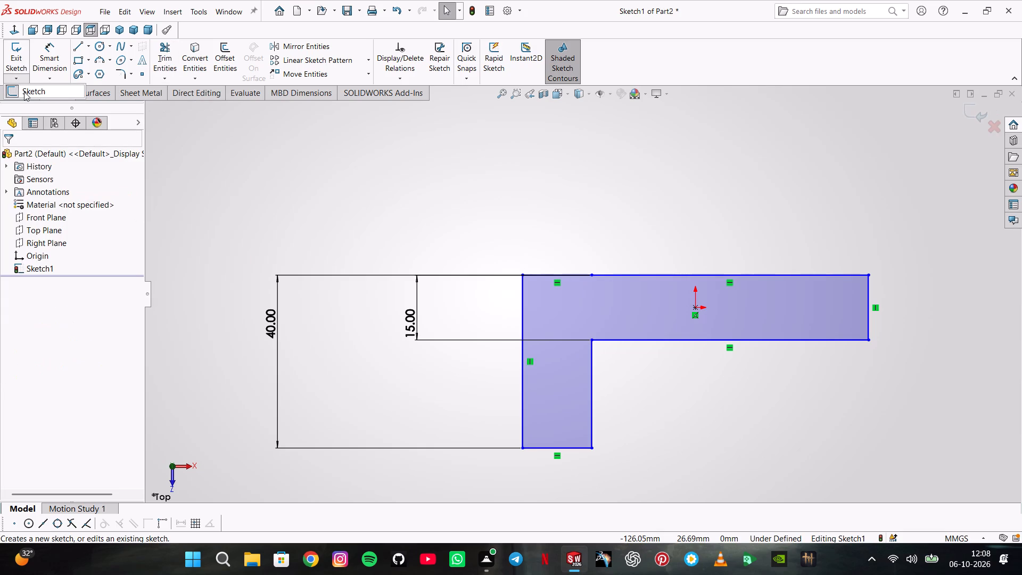
{"action": "left_click", "coordinate": [206, 153]}
{"action": "left_click", "coordinate": [30, 91]}
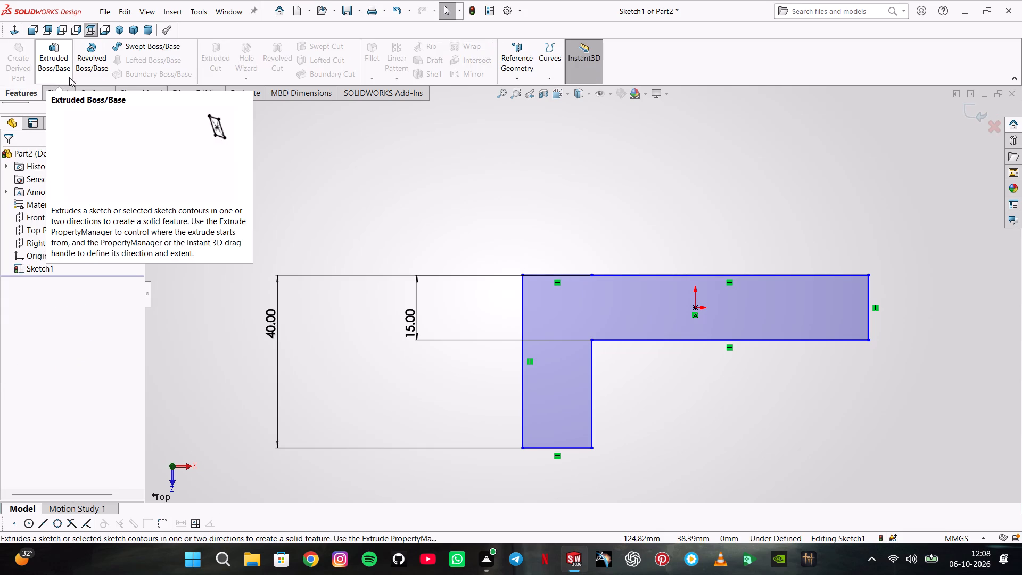
{"action": "left_click", "coordinate": [65, 73]}
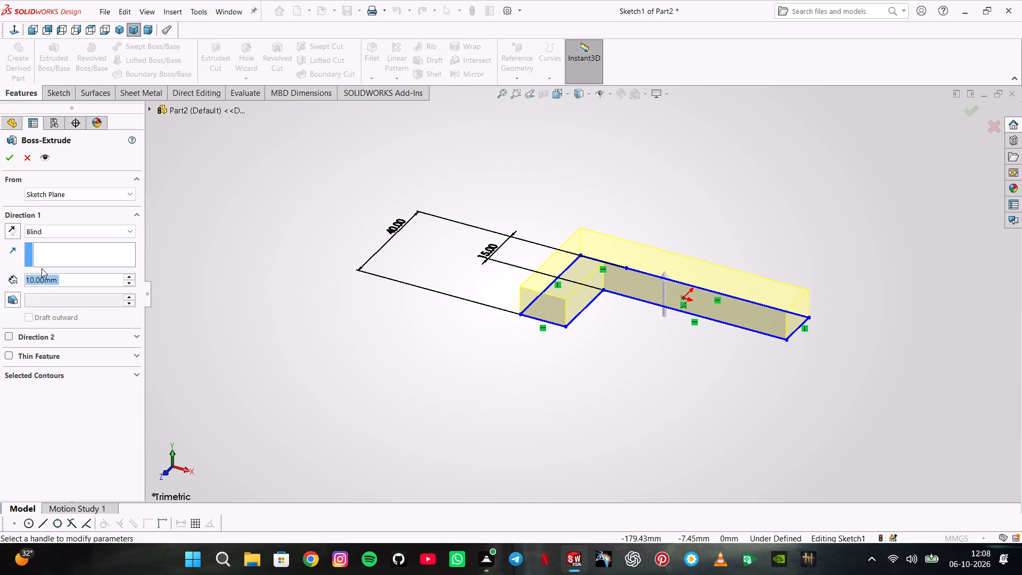
{"action": "type", "text": "90"}
{"action": "key", "text": "Return"}
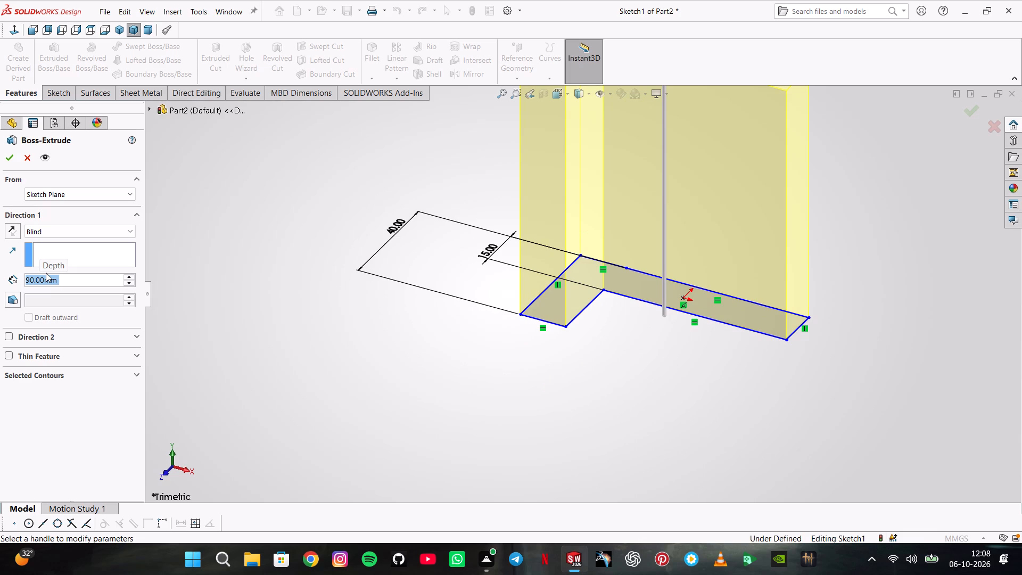
{"action": "left_click", "coordinate": [2, 153]}
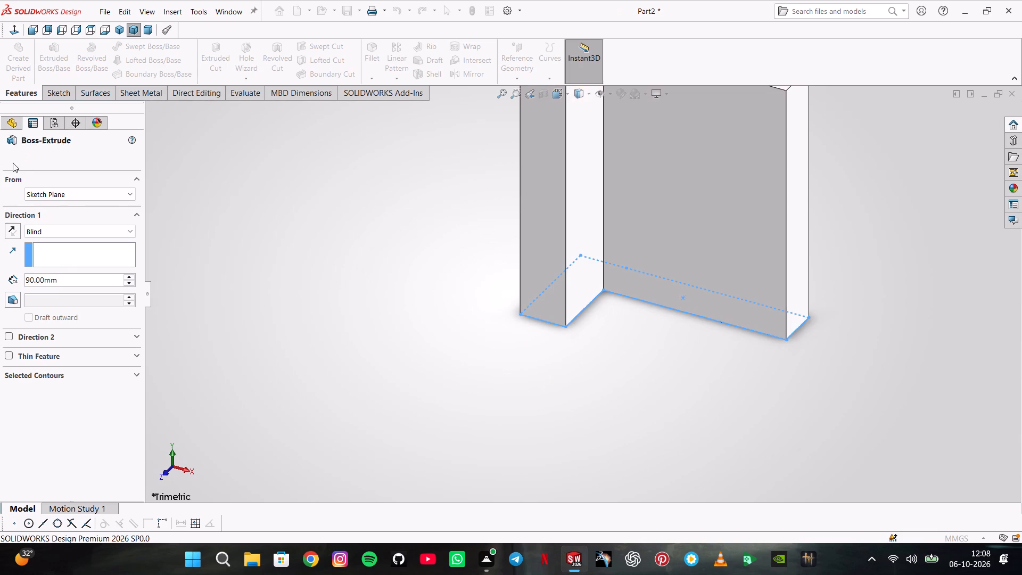
Start a sketch on the solid's L-shaped end face and convert the face outline into sketch lines.
{"action": "left_click", "coordinate": [461, 261]}
{"action": "middle_click_drag", "start_coordinate": [463, 260], "coordinate": [458, 397]}
{"action": "middle_click_drag", "start_coordinate": [624, 333], "coordinate": [748, 72]}
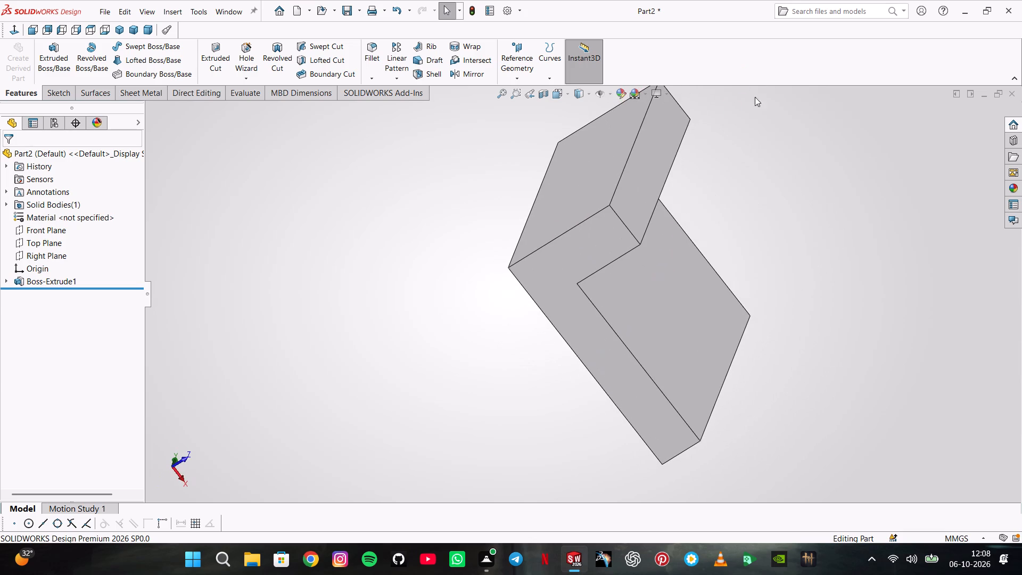
{"action": "middle_click_drag", "start_coordinate": [763, 305], "coordinate": [544, 537]}
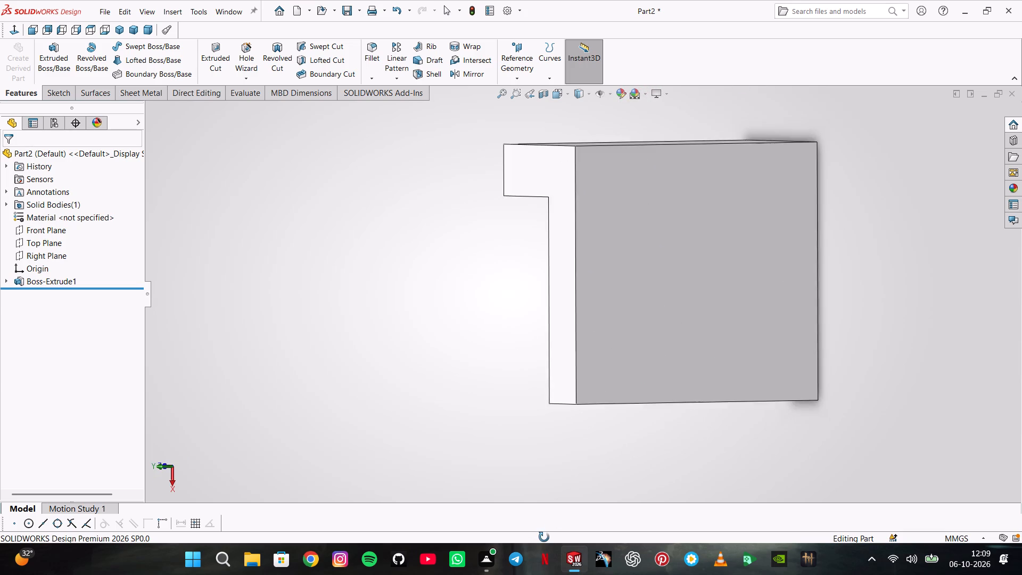
{"action": "middle_click_drag", "start_coordinate": [544, 537], "coordinate": [543, 536]}
{"action": "left_click", "coordinate": [570, 259]}
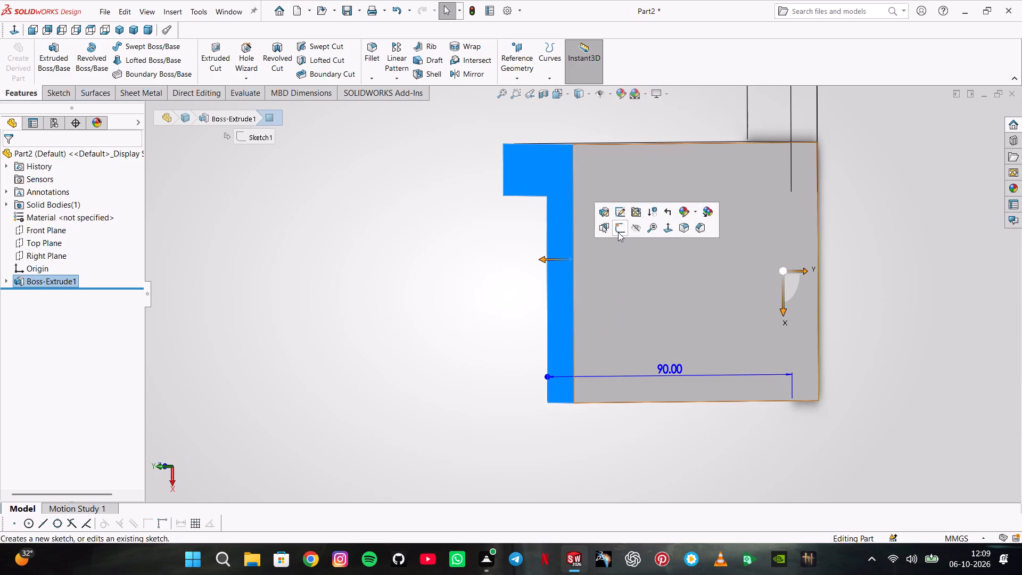
{"action": "left_click", "coordinate": [618, 232]}
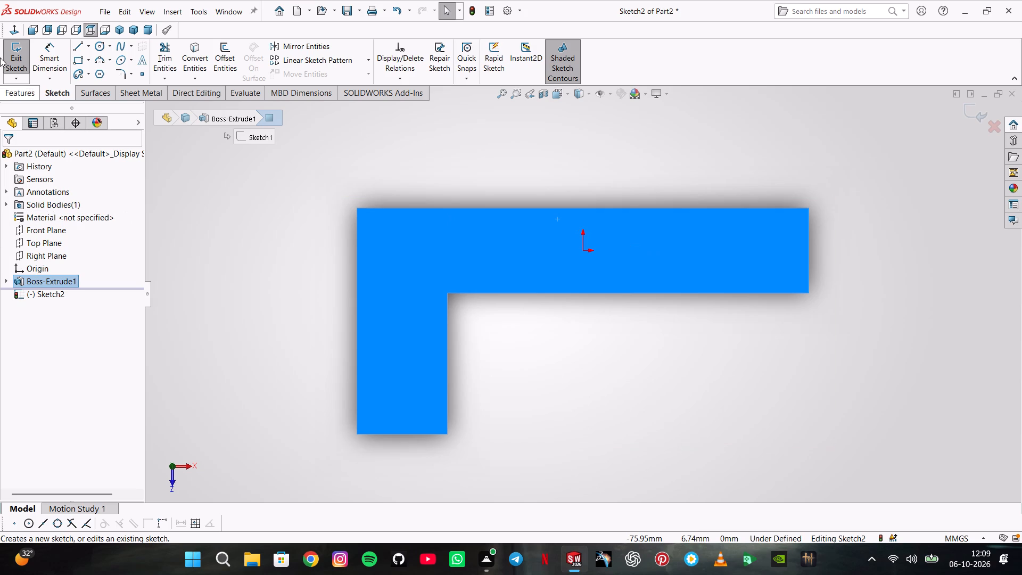
{"action": "left_click", "coordinate": [84, 55]}
{"action": "left_click", "coordinate": [73, 44]}
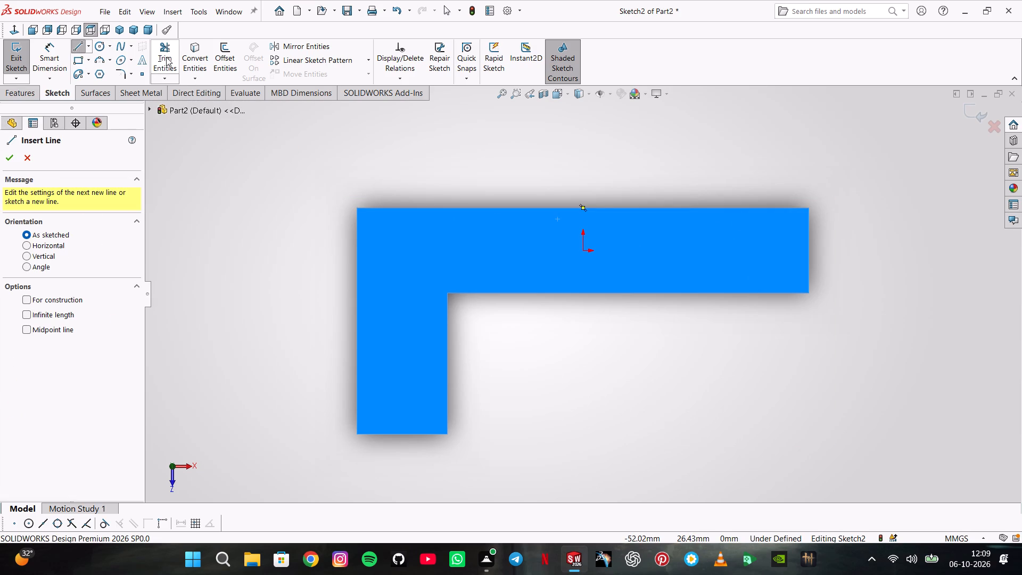
{"action": "left_click", "coordinate": [193, 49]}
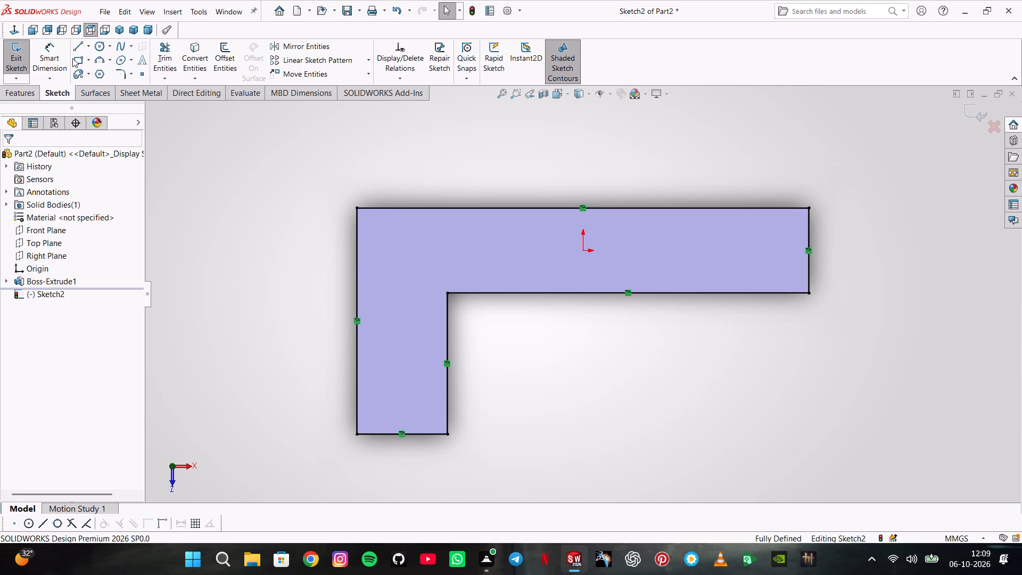
Sketch a diagonal line about 20 mm long across the long arm's free end, from its outer edge to the inner edge near the corner.
{"action": "left_click", "coordinate": [77, 46]}
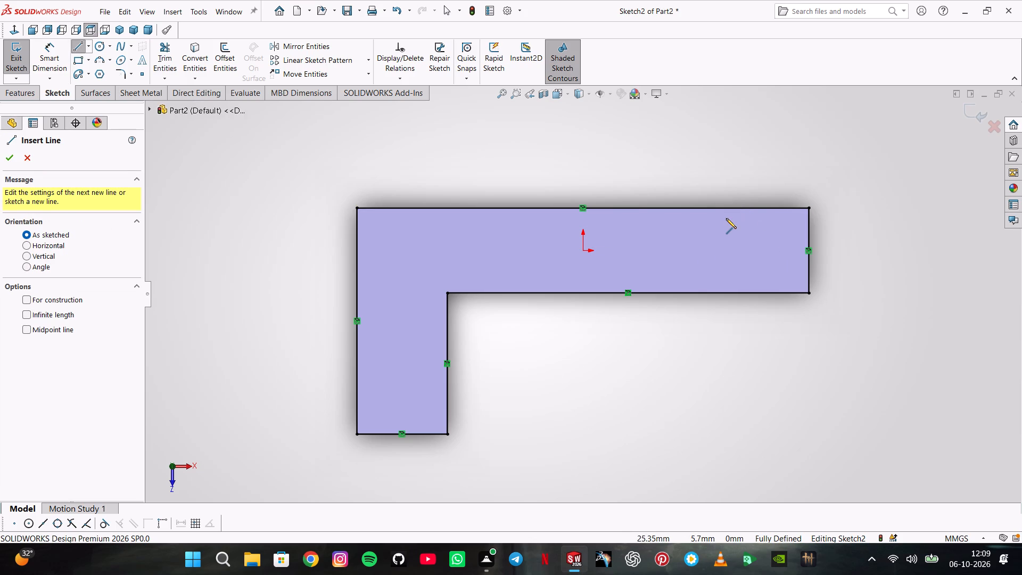
{"action": "left_click", "coordinate": [729, 209]}
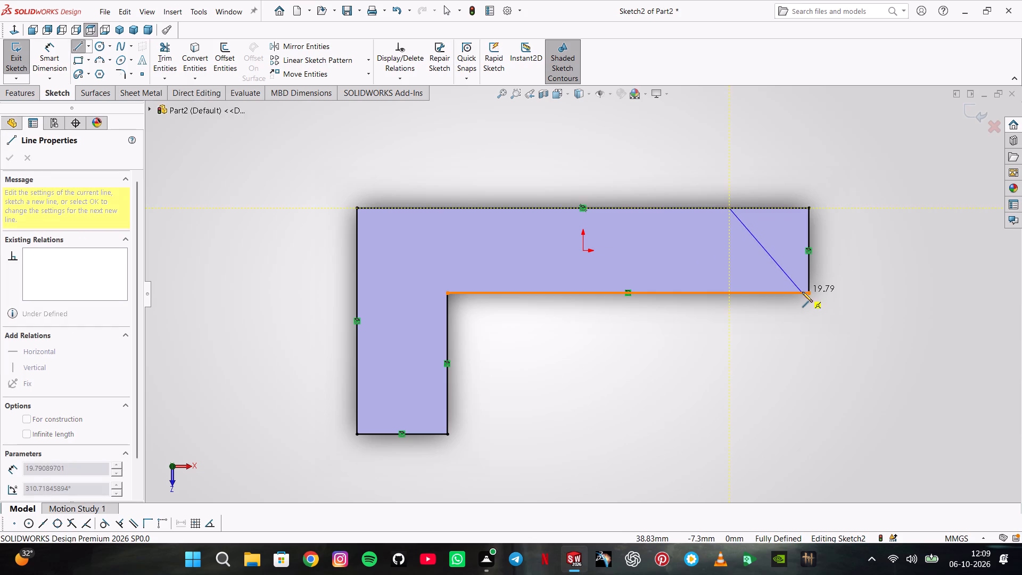
{"action": "left_click", "coordinate": [805, 293]}
{"action": "key", "text": "grave"}
{"action": "key", "text": "Escape"}
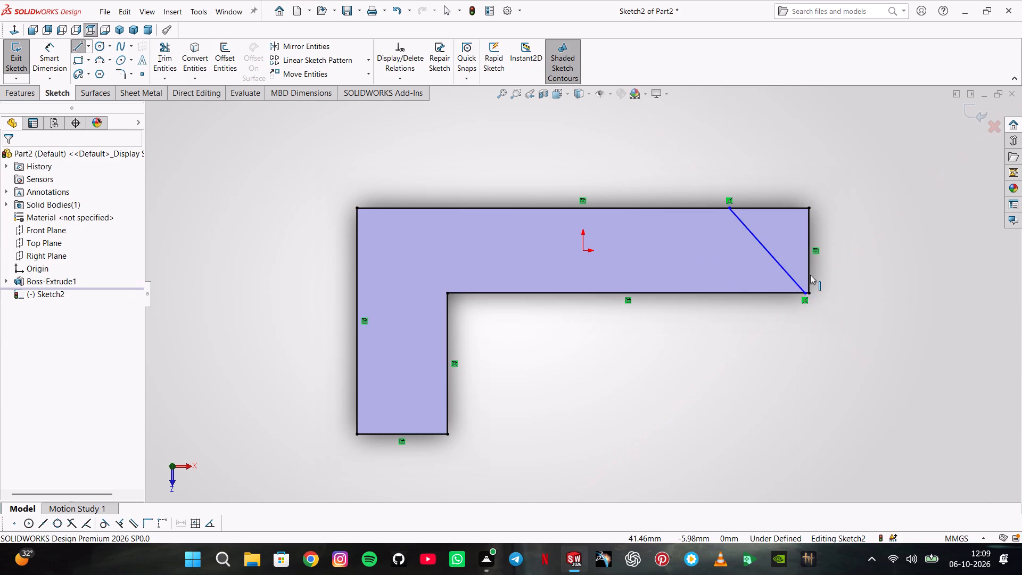
{"action": "key", "text": "Escape"}
Make the diagonal line coincident with the inner corner point at the long arm's free end.
{"action": "scroll", "coordinate": [809, 268], "scroll_direction": "down", "scroll_amount": 4}
{"action": "key", "text": "Escape"}
{"action": "scroll", "coordinate": [809, 268], "scroll_direction": "up", "scroll_amount": 1}
{"action": "scroll", "coordinate": [809, 268], "scroll_direction": "down", "scroll_amount": 1}
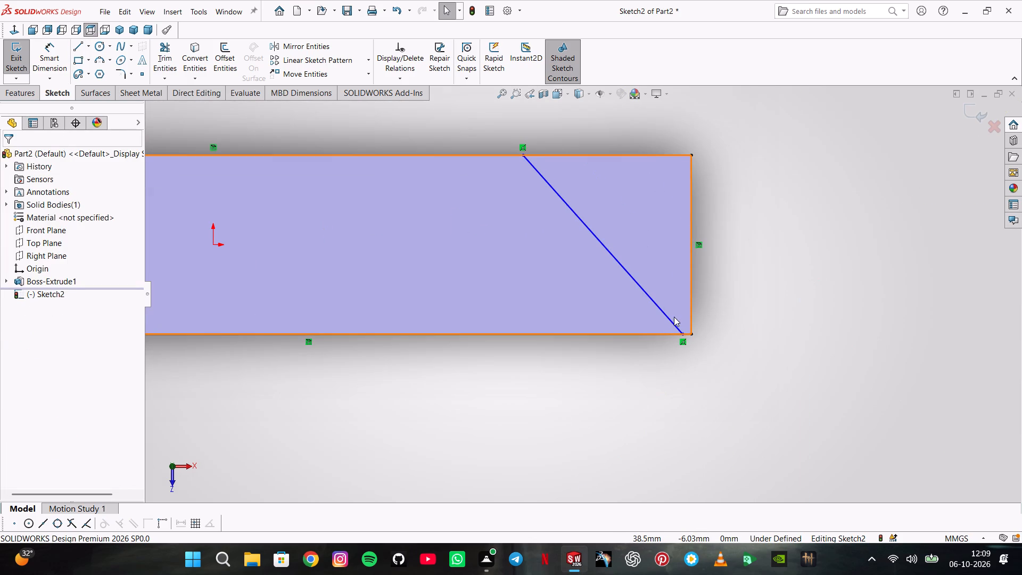
{"action": "left_click", "coordinate": [673, 320]}
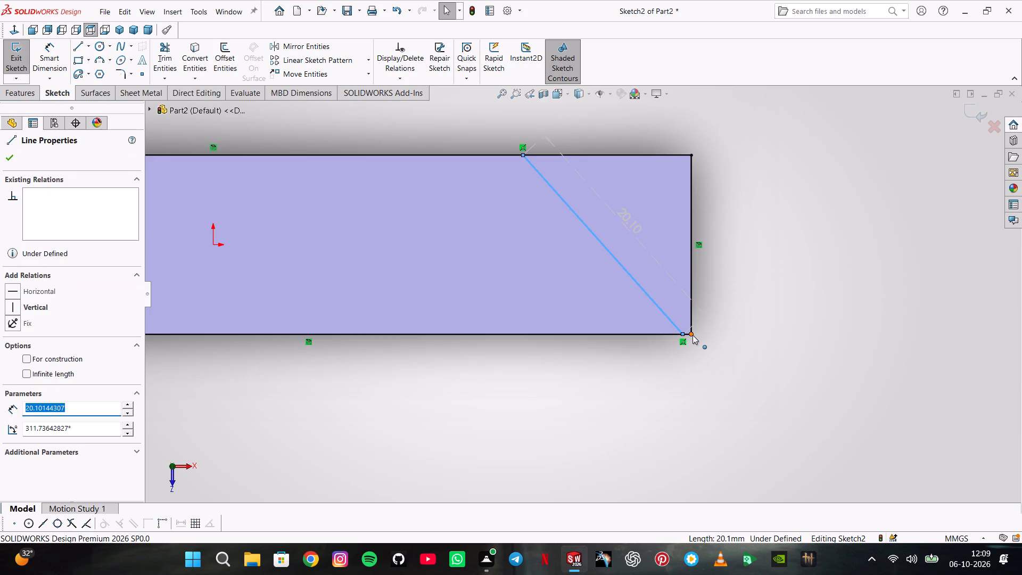
{"action": "left_click", "coordinate": [693, 335], "text": "ctrl"}
{"action": "left_click", "coordinate": [735, 291]}
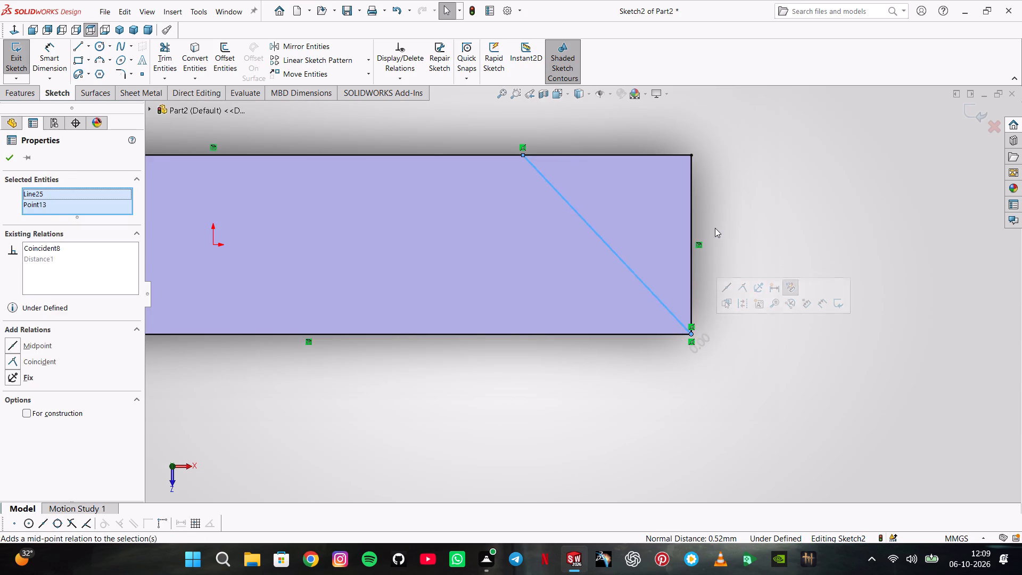
{"action": "left_click", "coordinate": [715, 228]}
Dimension the angle between the diagonal line and the long arm's short end edge as 45°.
{"action": "left_click", "coordinate": [62, 55]}
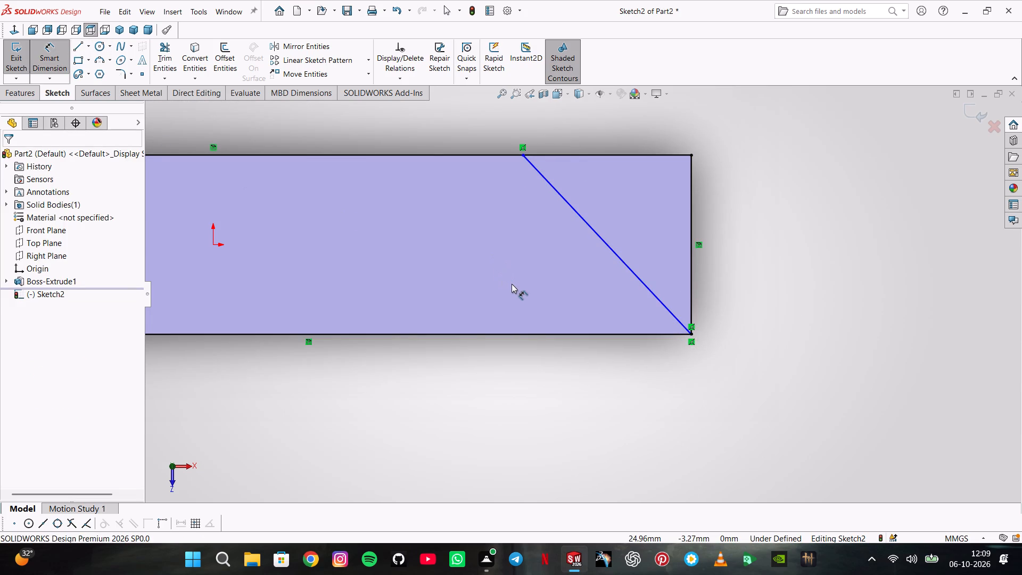
{"action": "left_click", "coordinate": [589, 225]}
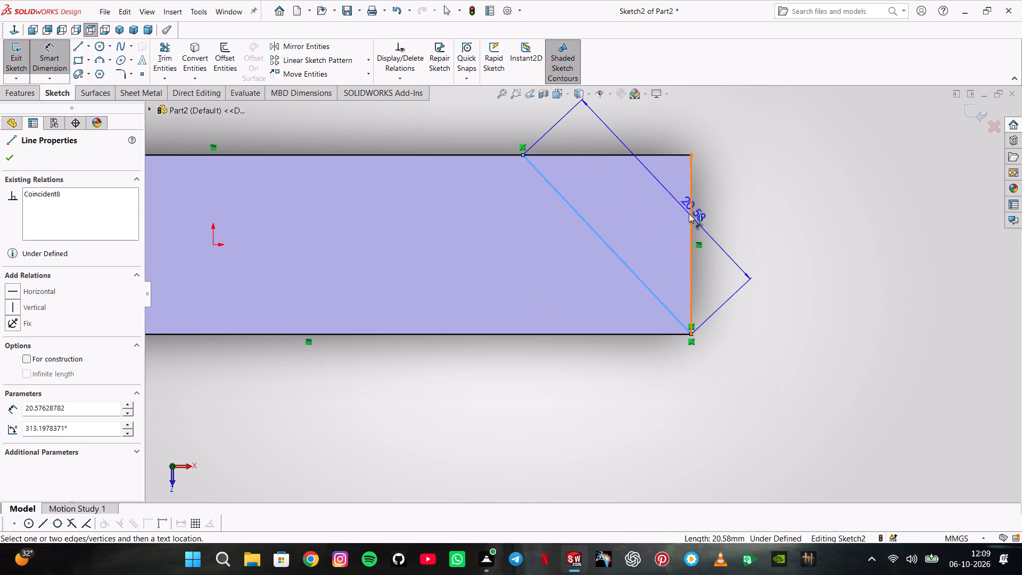
{"action": "left_click", "coordinate": [689, 213]}
{"action": "left_click", "coordinate": [652, 227]}
{"action": "type", "text": "45"}
{"action": "key", "text": "Return"}
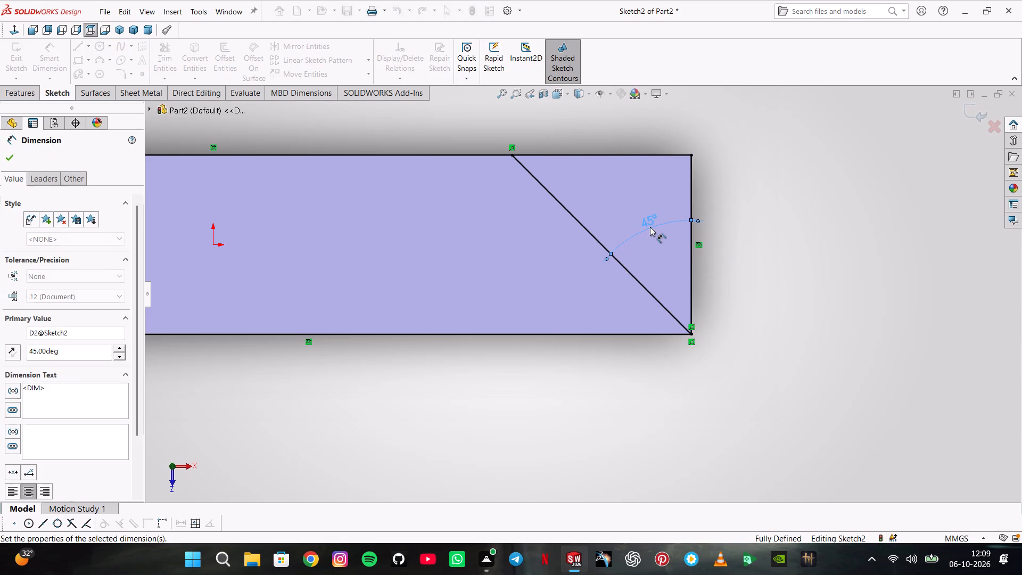
{"action": "key", "text": "Escape"}
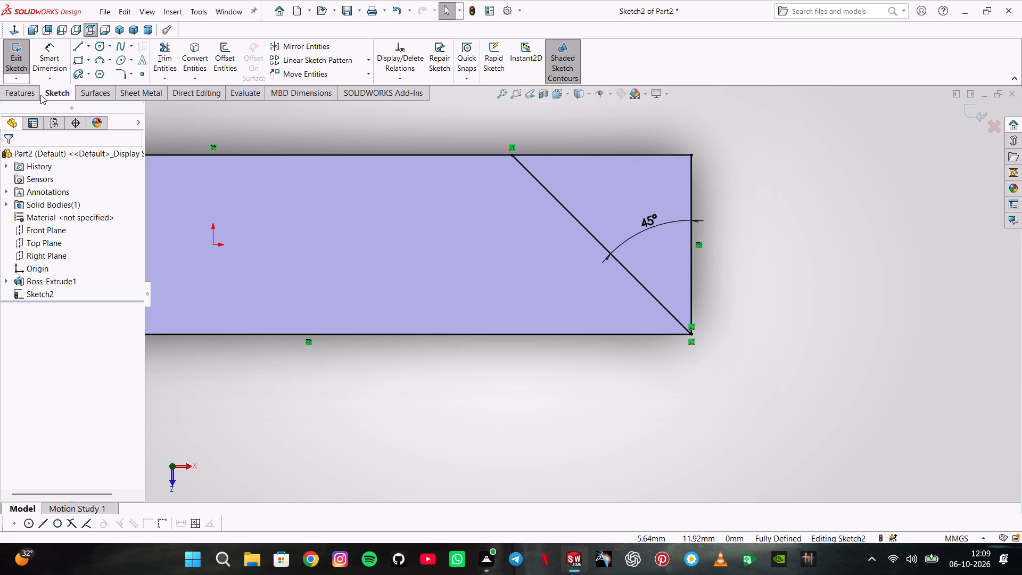
Replace the diagonal's angle dimension with a 45° dimension between the diagonal and the long arm's inner edge.
{"action": "left_click", "coordinate": [645, 228]}
{"action": "key", "text": "Delete"}
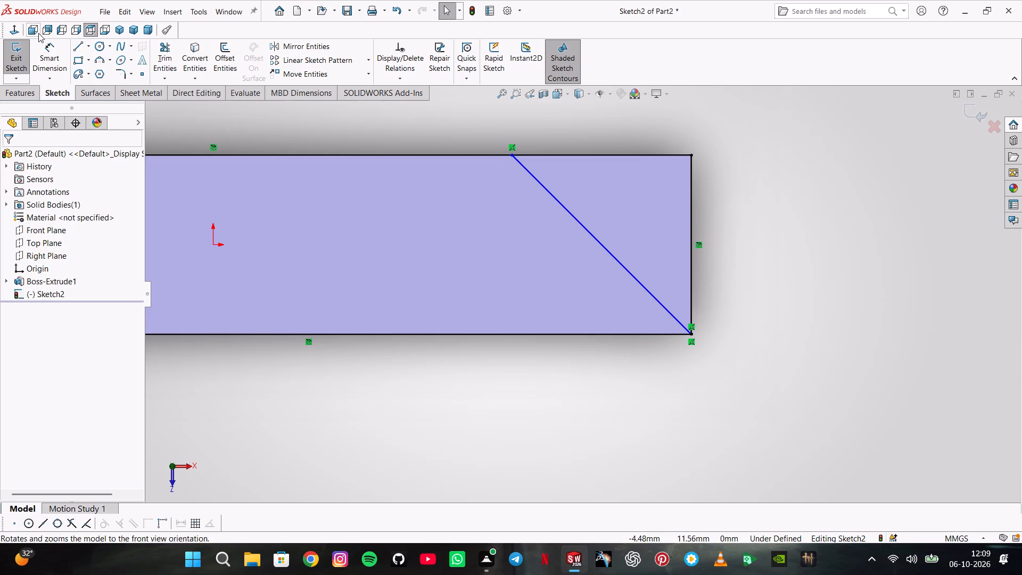
{"action": "left_click", "coordinate": [43, 55]}
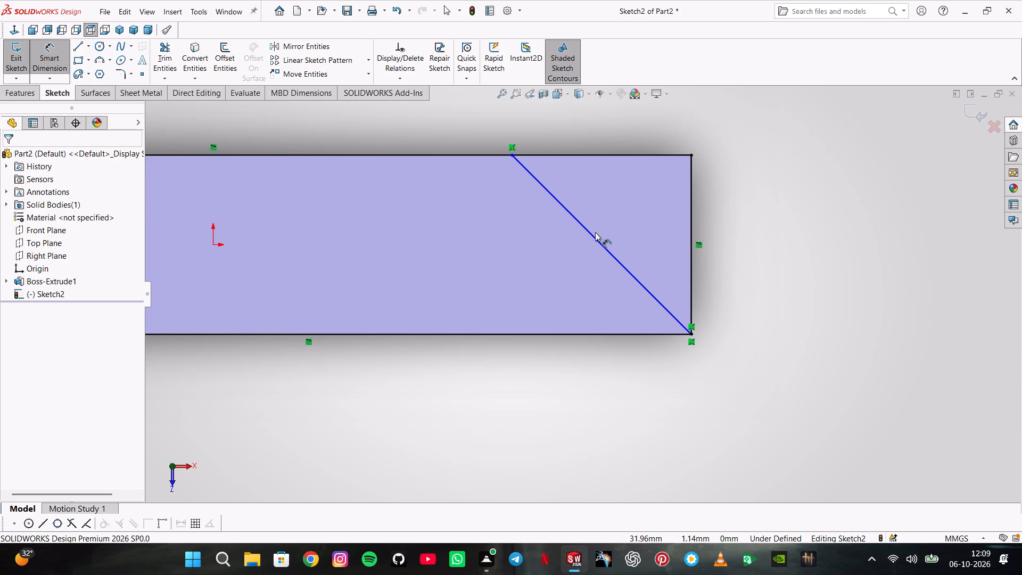
{"action": "left_click", "coordinate": [594, 236]}
{"action": "left_click", "coordinate": [551, 336]}
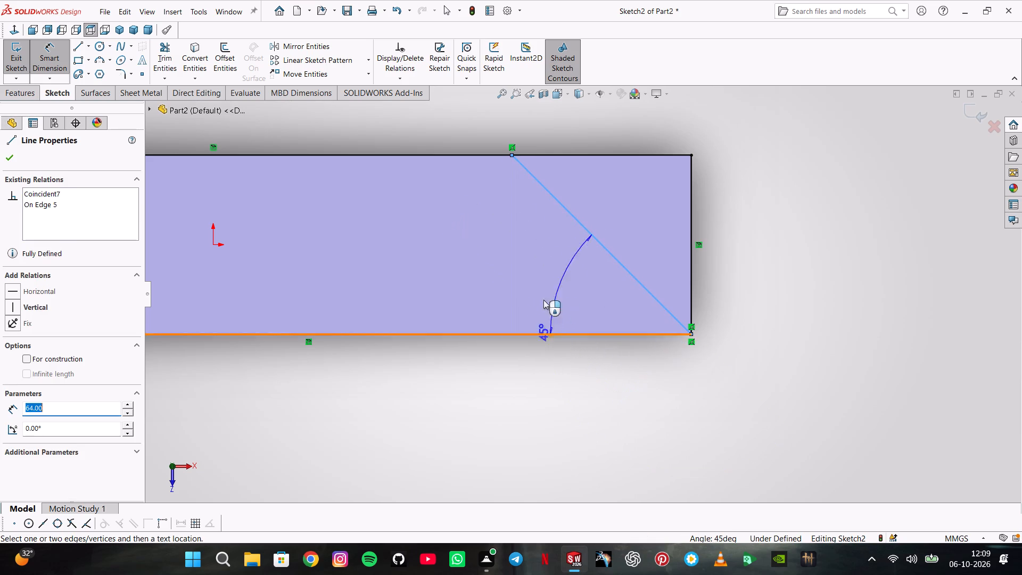
{"action": "left_click", "coordinate": [537, 257]}
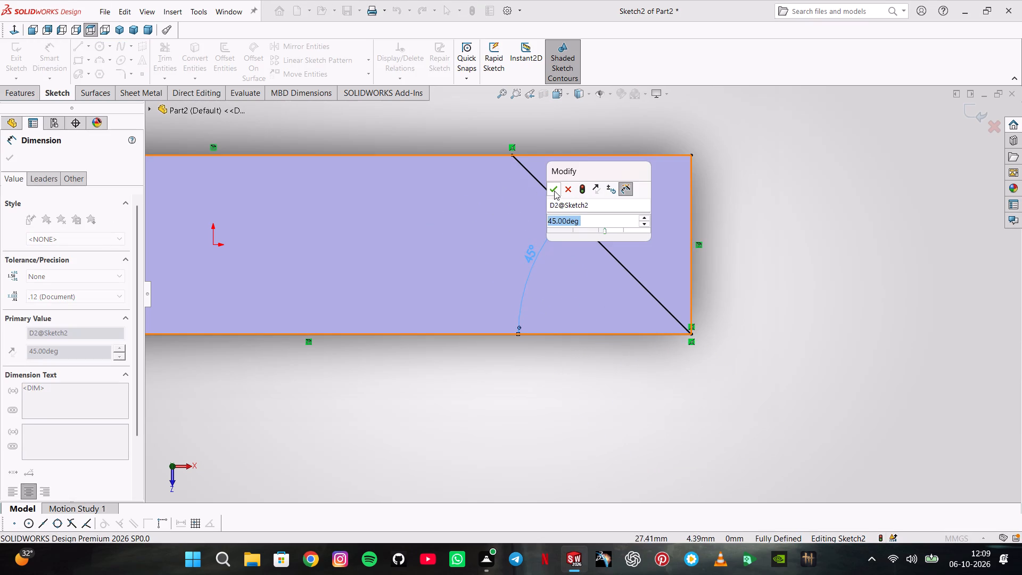
{"action": "left_click", "coordinate": [556, 191]}
Move the 45° dimension text outside the profile, above the long arm's outer edge.
{"action": "scroll", "coordinate": [528, 261], "scroll_direction": "up", "scroll_amount": 4}
{"action": "left_click", "coordinate": [551, 266]}
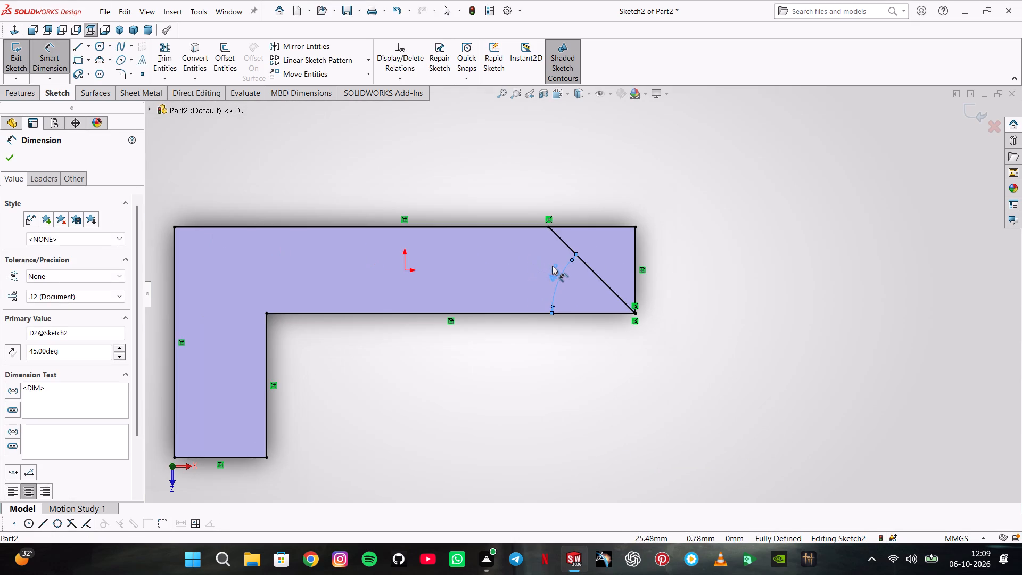
{"action": "left_click_drag", "start_coordinate": [553, 271], "coordinate": [469, 175]}
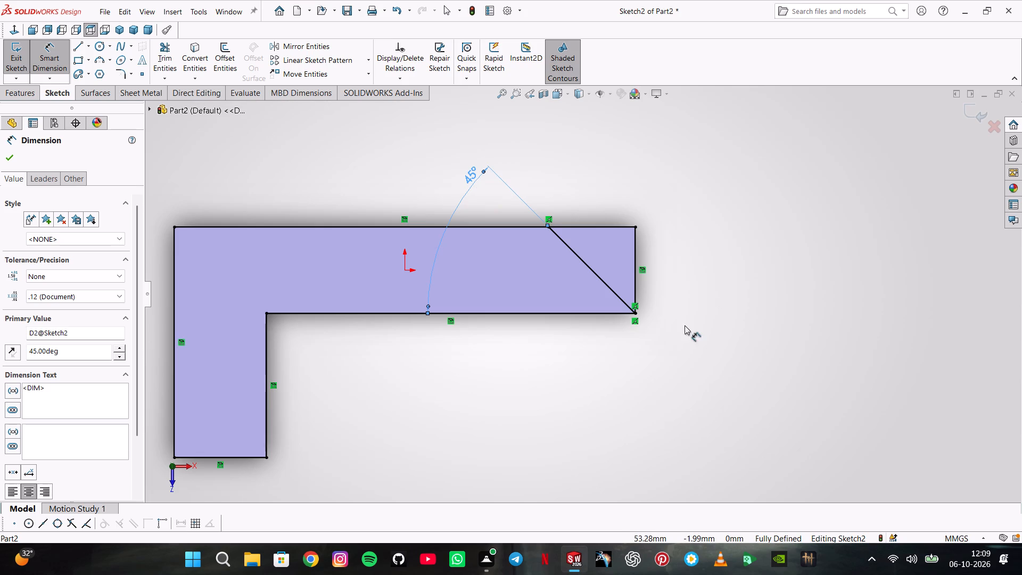
{"action": "scroll", "coordinate": [624, 397], "scroll_direction": "down", "scroll_amount": 1}
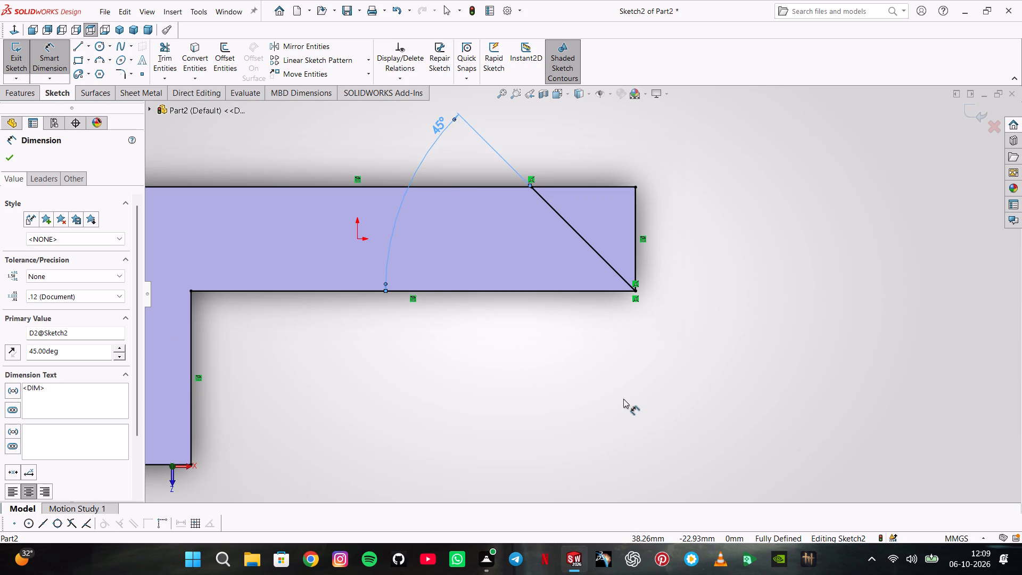
{"action": "key", "text": "Escape"}
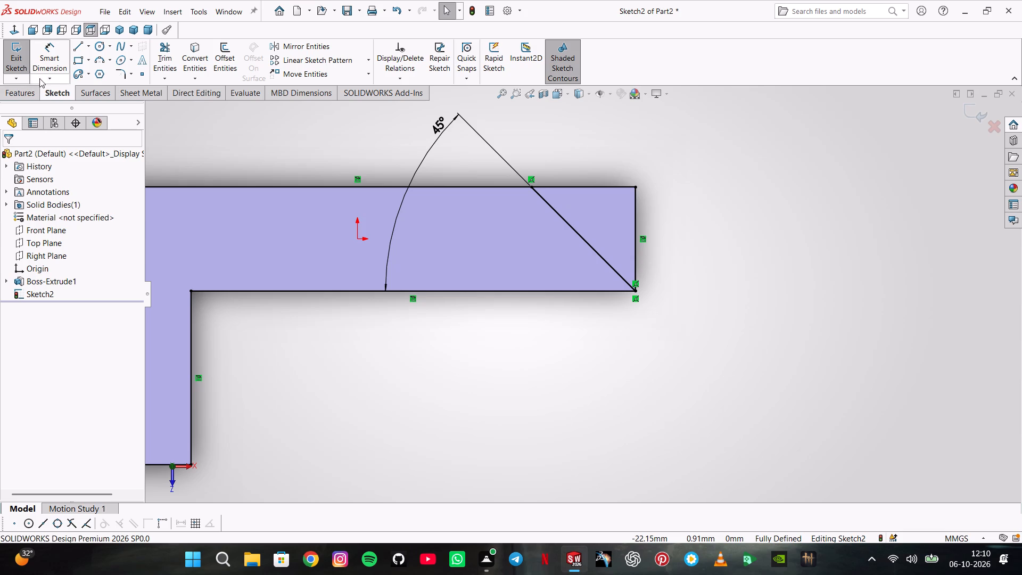
Start an Extruded Cut from the sketch using only the small triangular region at the long arm's free end.
{"action": "left_click", "coordinate": [38, 91]}
{"action": "left_click", "coordinate": [207, 65]}
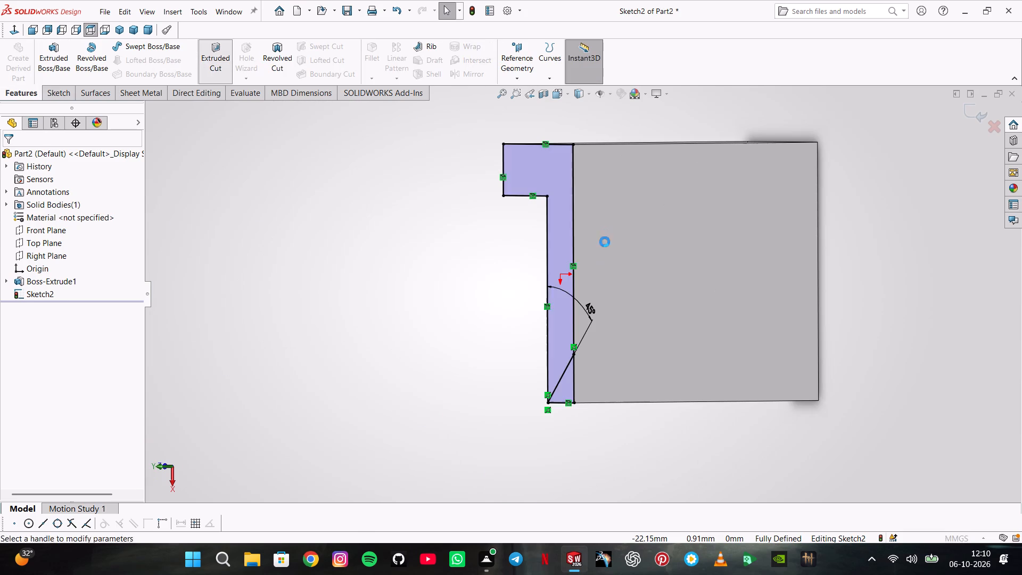
{"action": "left_click", "coordinate": [561, 389]}
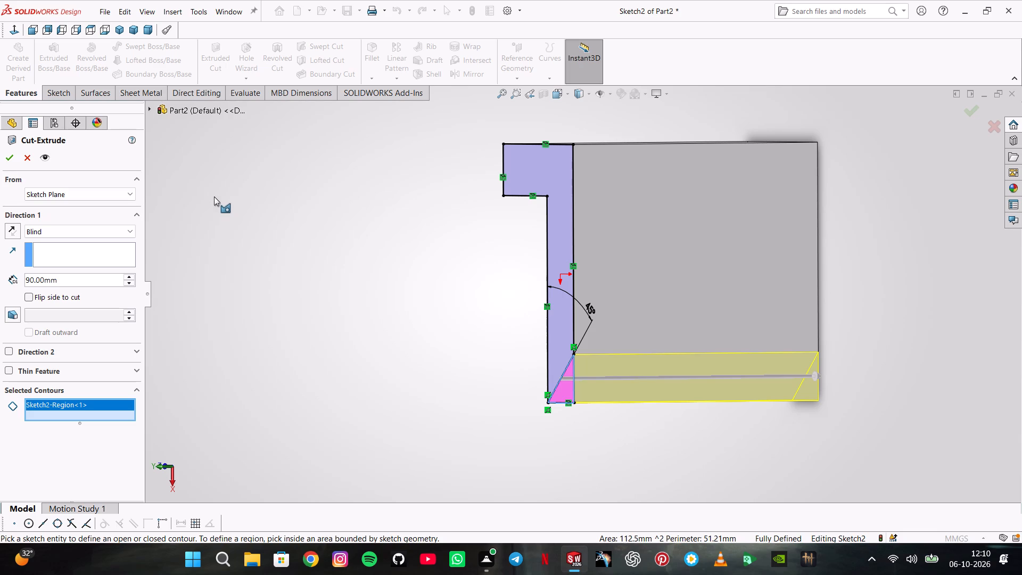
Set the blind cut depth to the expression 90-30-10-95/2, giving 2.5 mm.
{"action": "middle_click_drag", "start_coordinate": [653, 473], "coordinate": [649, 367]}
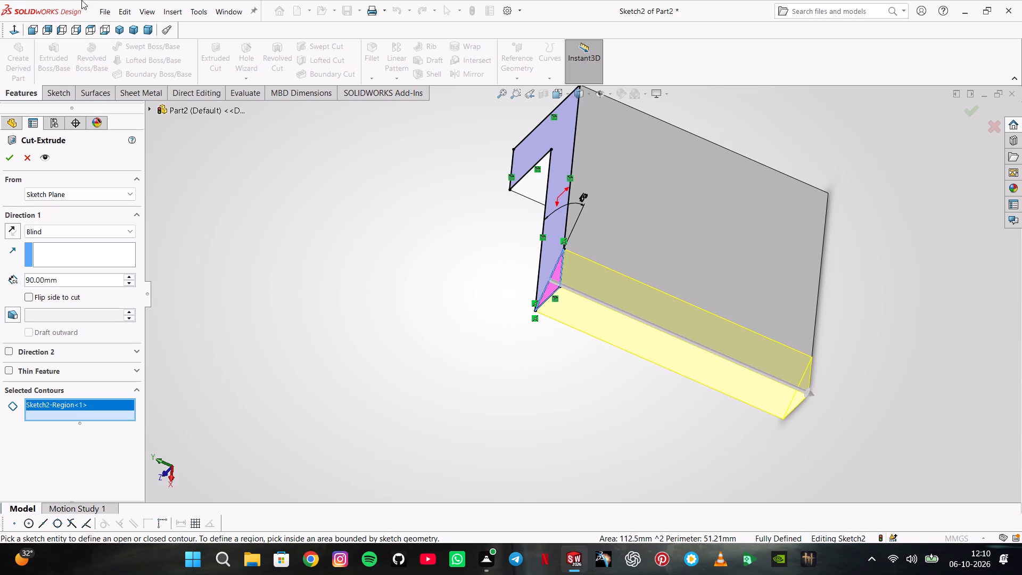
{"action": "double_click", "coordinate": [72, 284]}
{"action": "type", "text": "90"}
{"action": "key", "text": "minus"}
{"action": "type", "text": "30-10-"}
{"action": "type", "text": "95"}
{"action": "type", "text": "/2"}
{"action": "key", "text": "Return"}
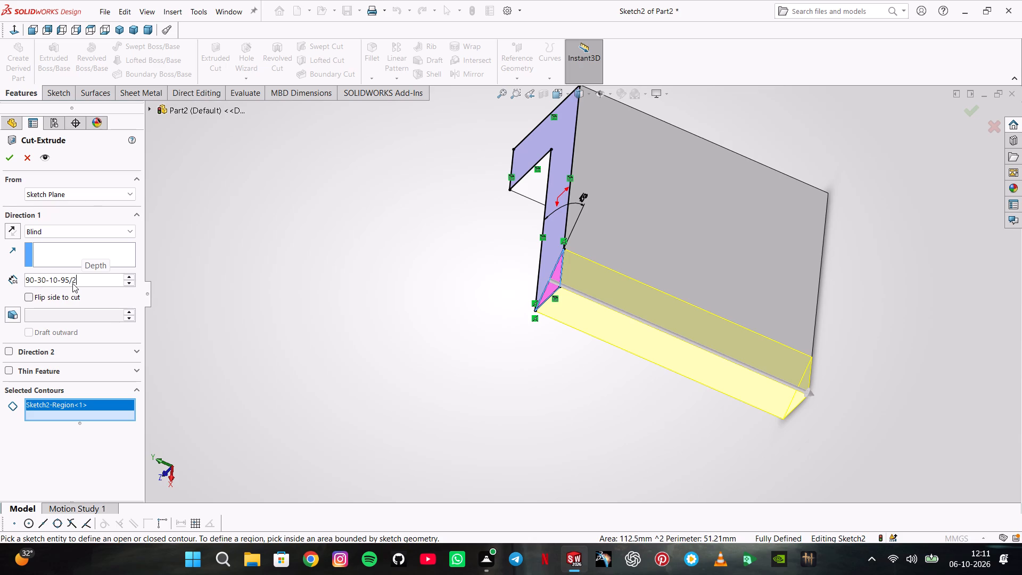
Change the blind cut depth to the expression 90-30-10-50/2, giving 25 mm, and complete the triangular cut.
{"action": "scroll", "coordinate": [45, 287], "scroll_direction": "down", "scroll_amount": 5}
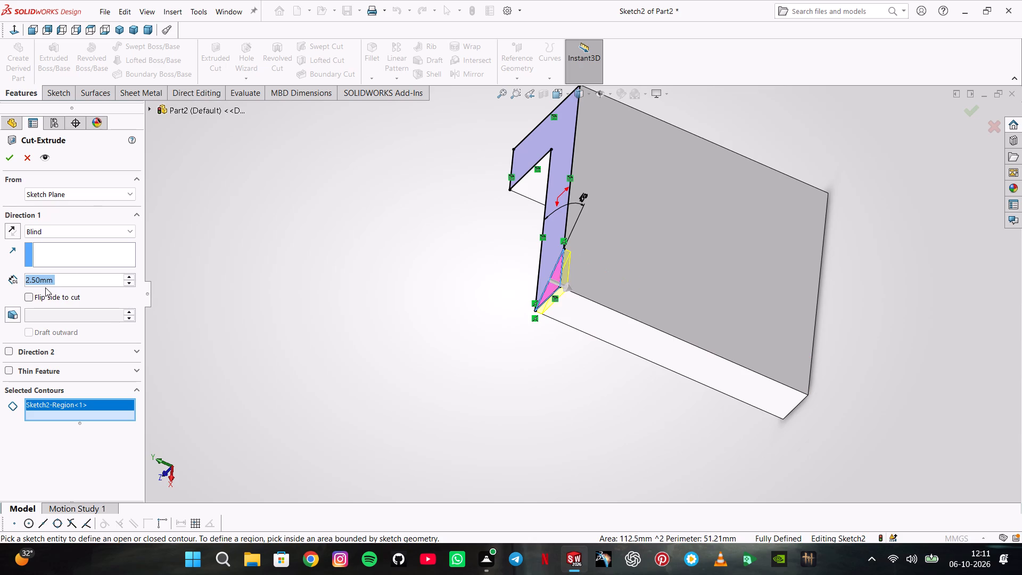
{"action": "double_click", "coordinate": [61, 283]}
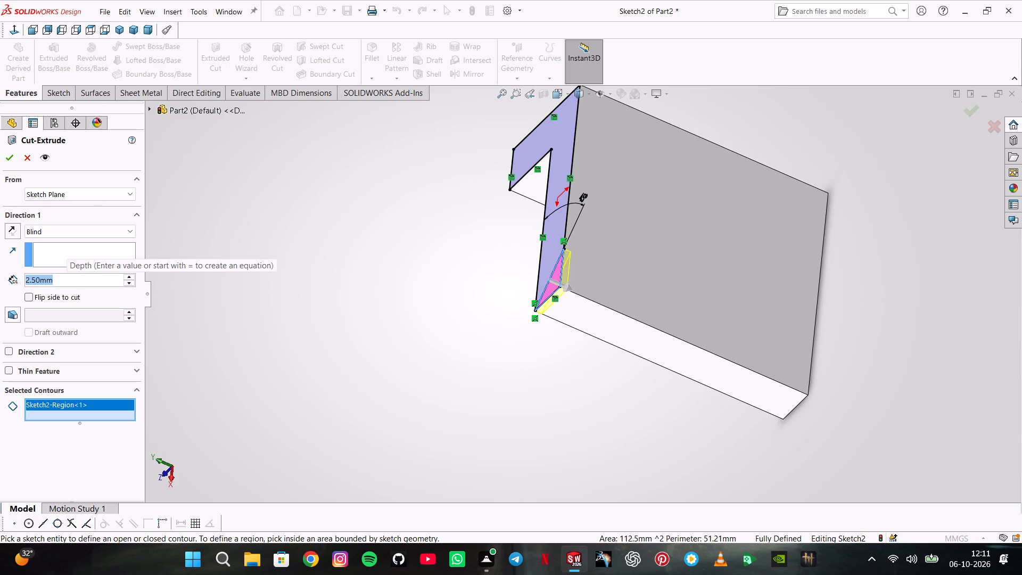
{"action": "type", "text": "90-"}
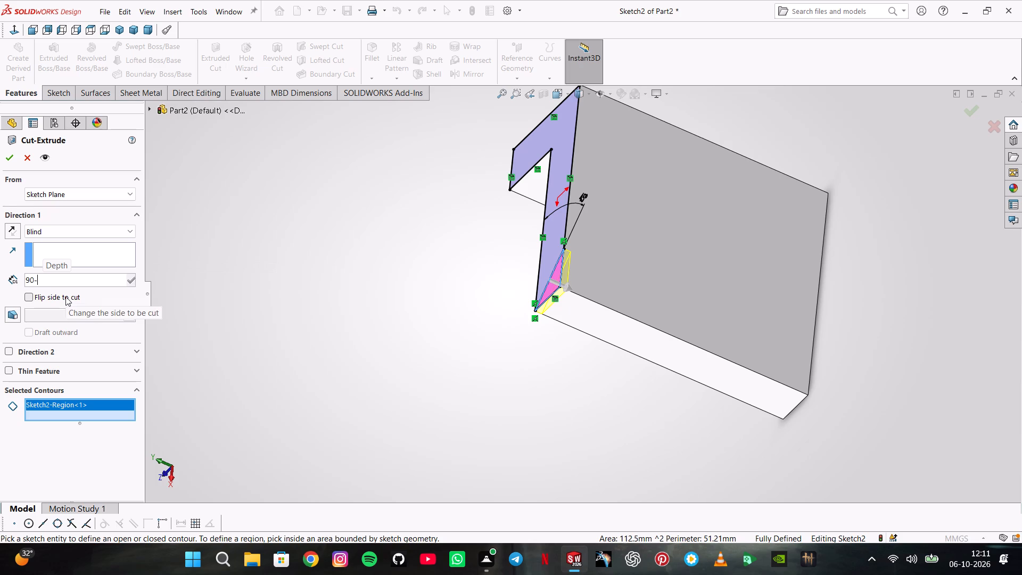
{"action": "type", "text": "30"}
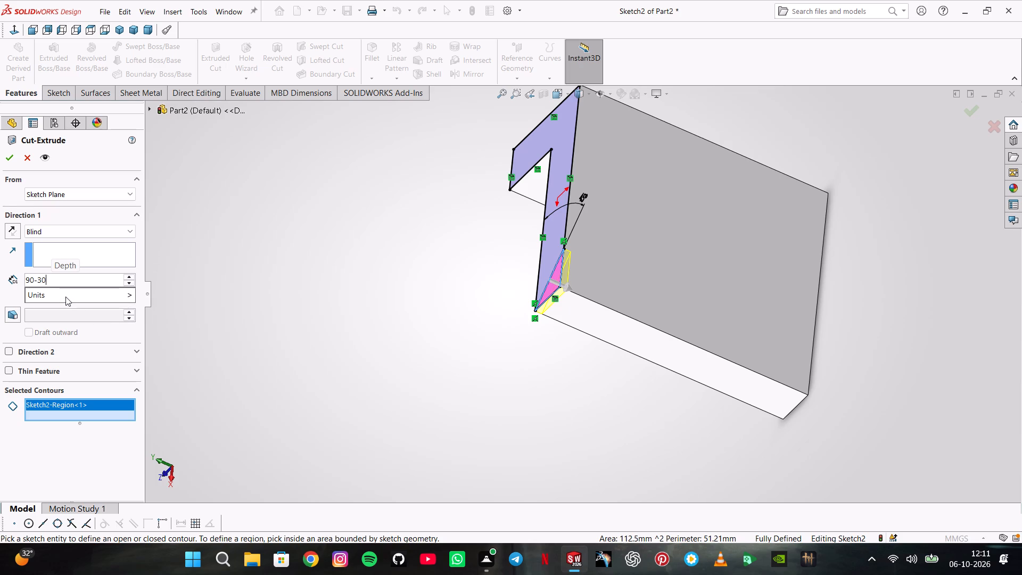
{"action": "key", "text": "minus"}
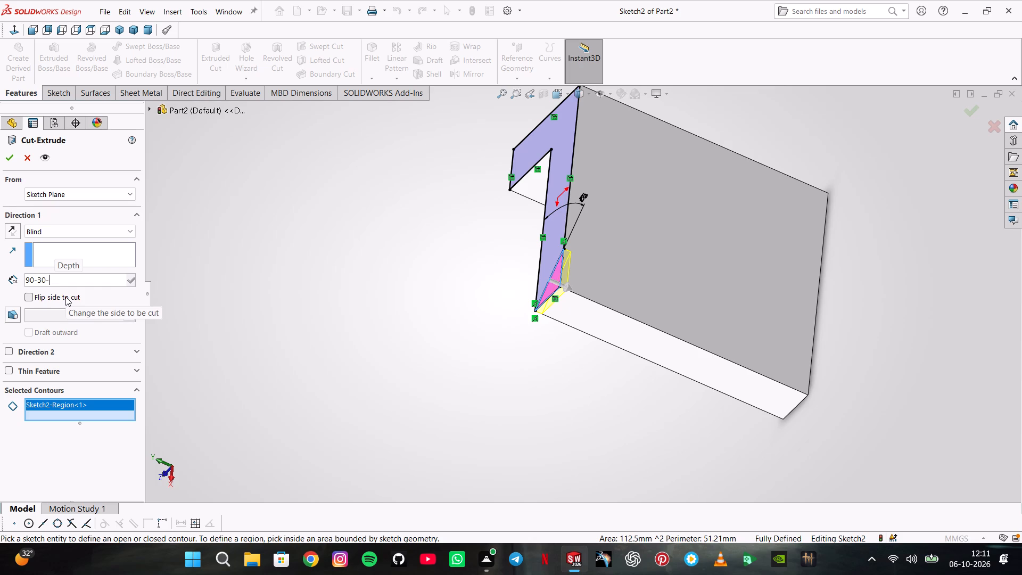
{"action": "type", "text": "10"}
{"action": "key", "text": "minus"}
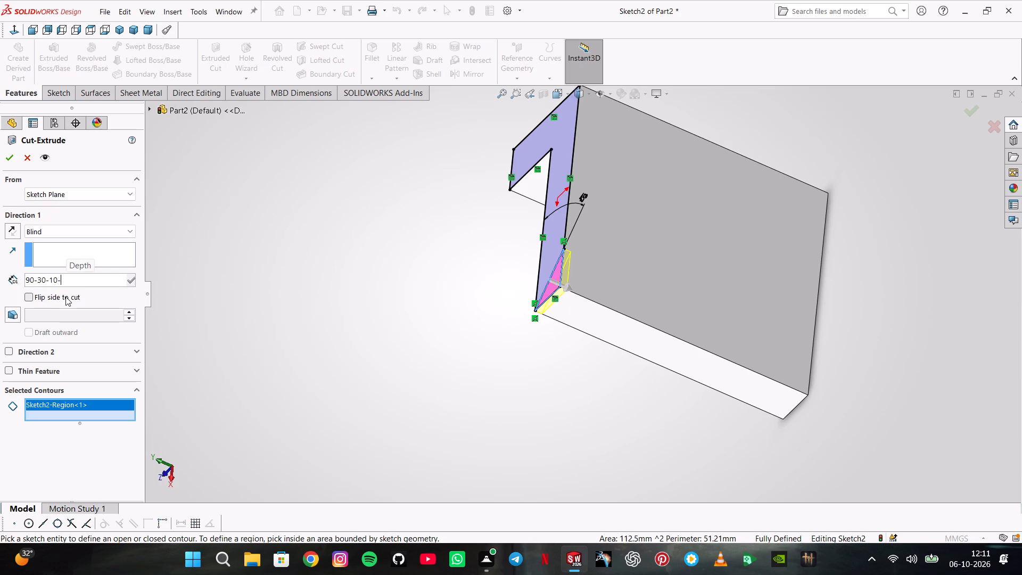
{"action": "key", "text": "5"}
{"action": "key", "text": "0"}
{"action": "type", "text": "/2"}
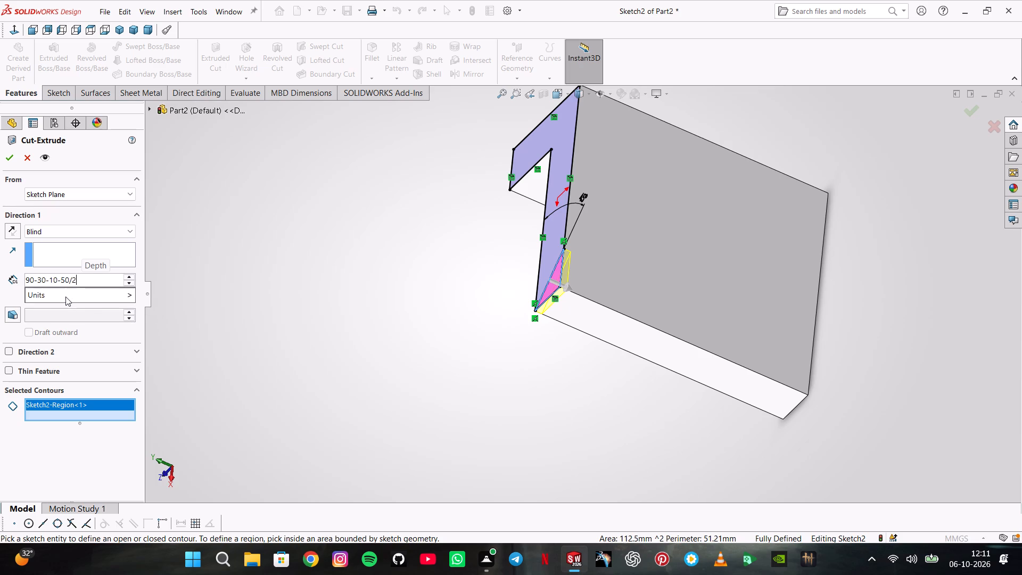
{"action": "key", "text": "Return"}
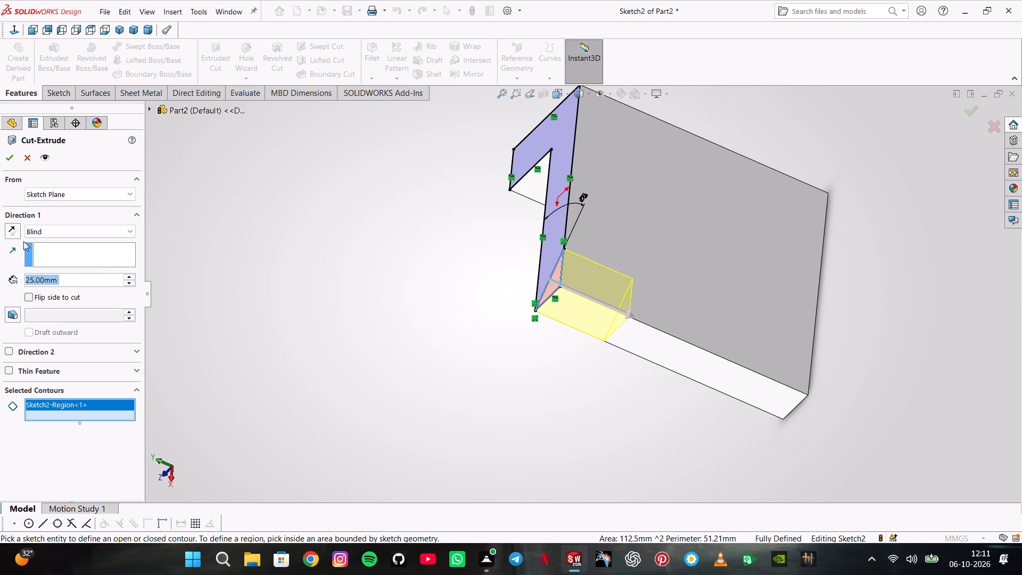
{"action": "left_click", "coordinate": [3, 152]}
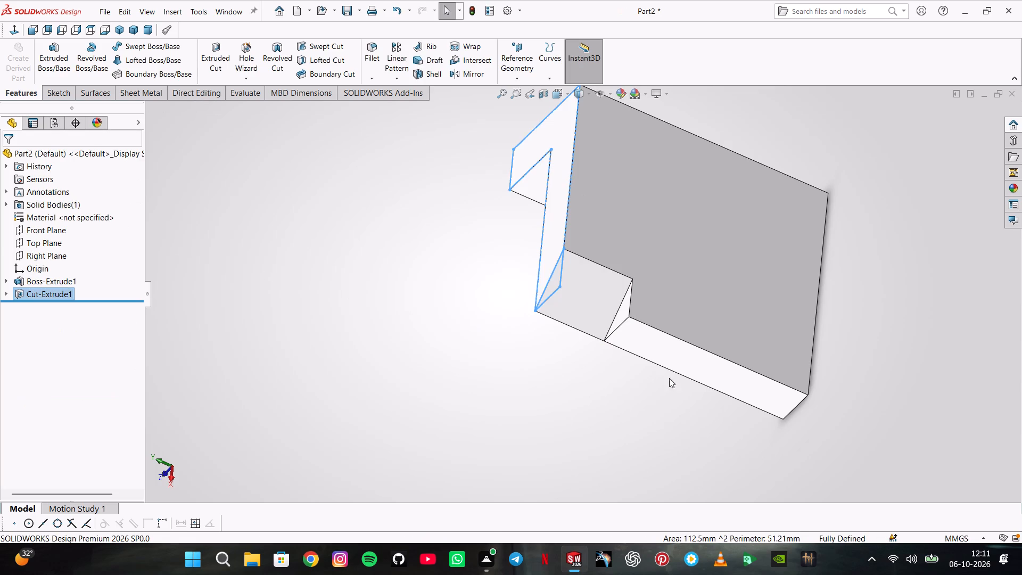
{"action": "left_click", "coordinate": [676, 388]}
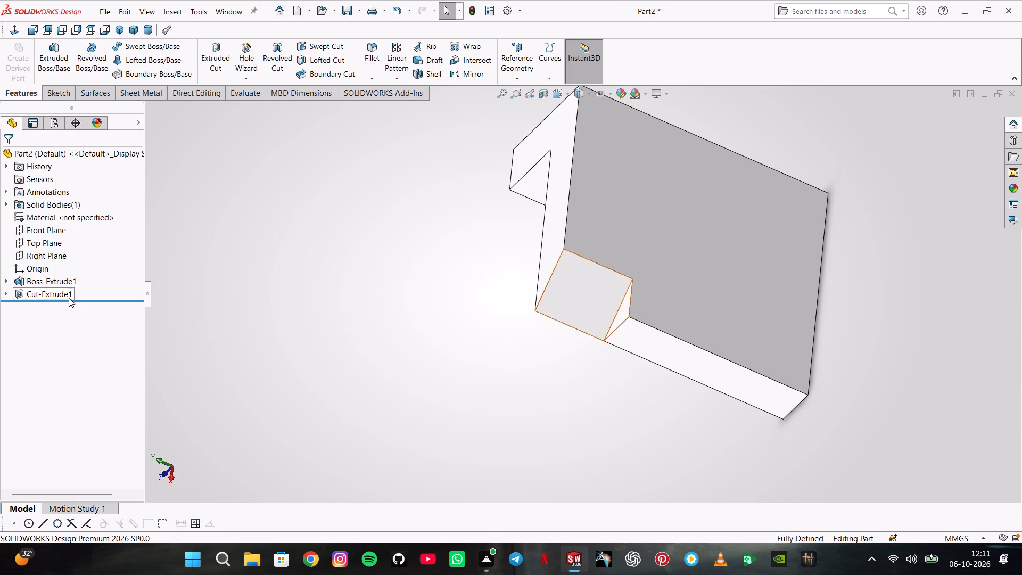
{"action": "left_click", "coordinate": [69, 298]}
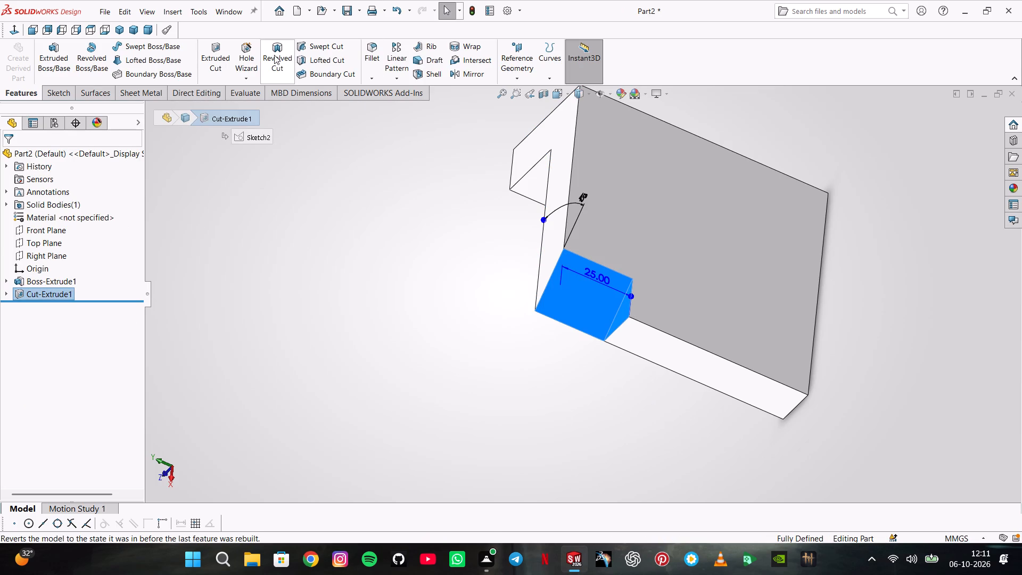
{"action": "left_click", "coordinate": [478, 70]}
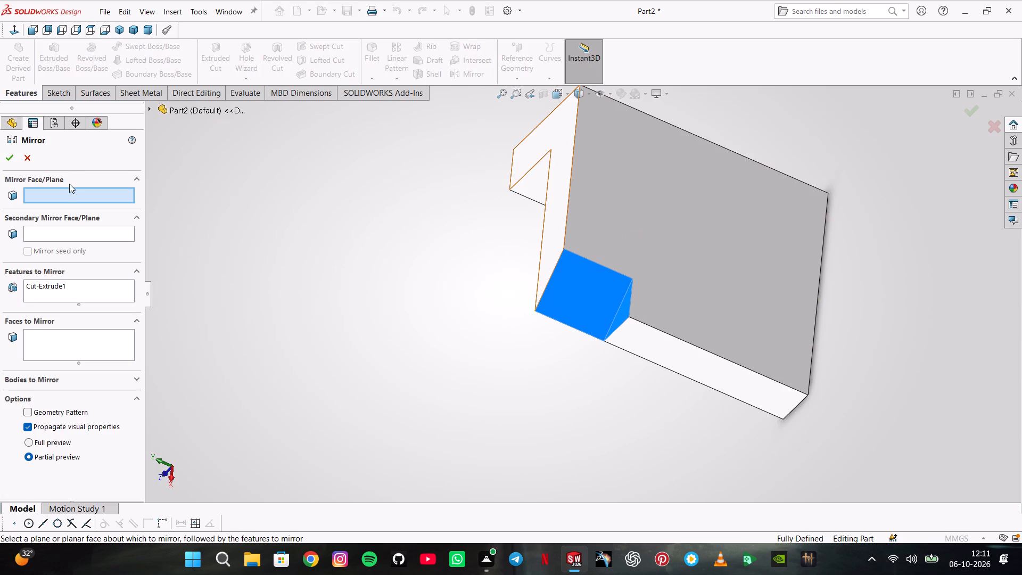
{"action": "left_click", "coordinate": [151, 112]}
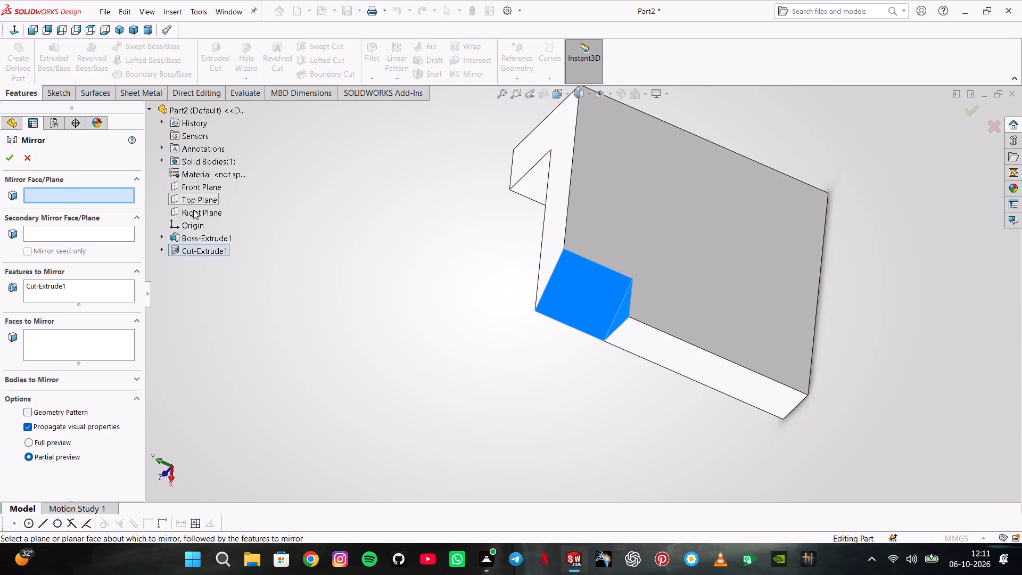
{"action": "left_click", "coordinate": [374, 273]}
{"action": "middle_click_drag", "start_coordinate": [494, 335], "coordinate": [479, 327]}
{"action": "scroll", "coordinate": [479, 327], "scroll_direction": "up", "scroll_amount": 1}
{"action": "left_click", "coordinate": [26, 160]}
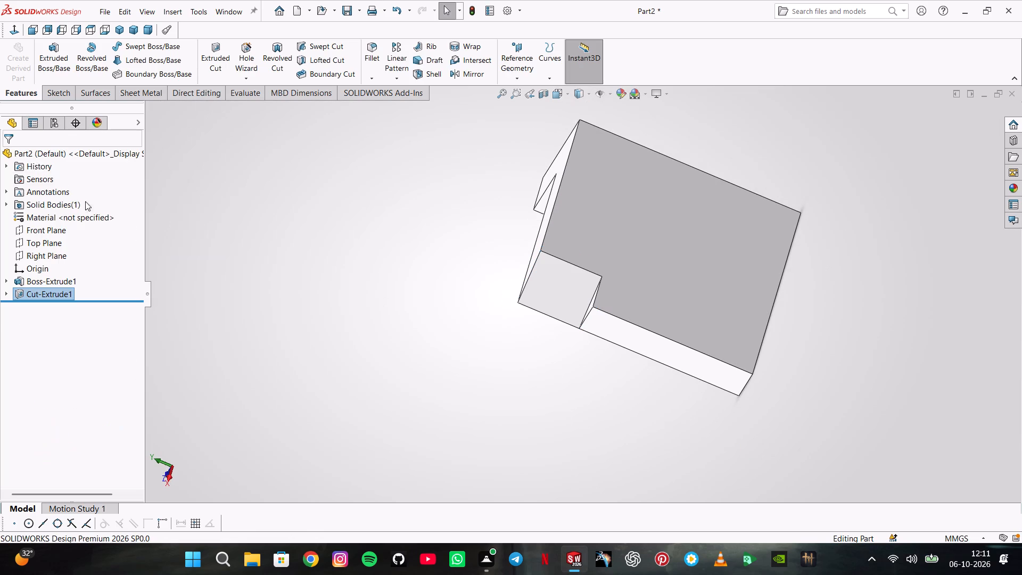
Create a reference plane offset 45 mm from the L-shaped end face, with the offset flipped into the body.
{"action": "left_click", "coordinate": [531, 82]}
{"action": "left_click", "coordinate": [533, 97]}
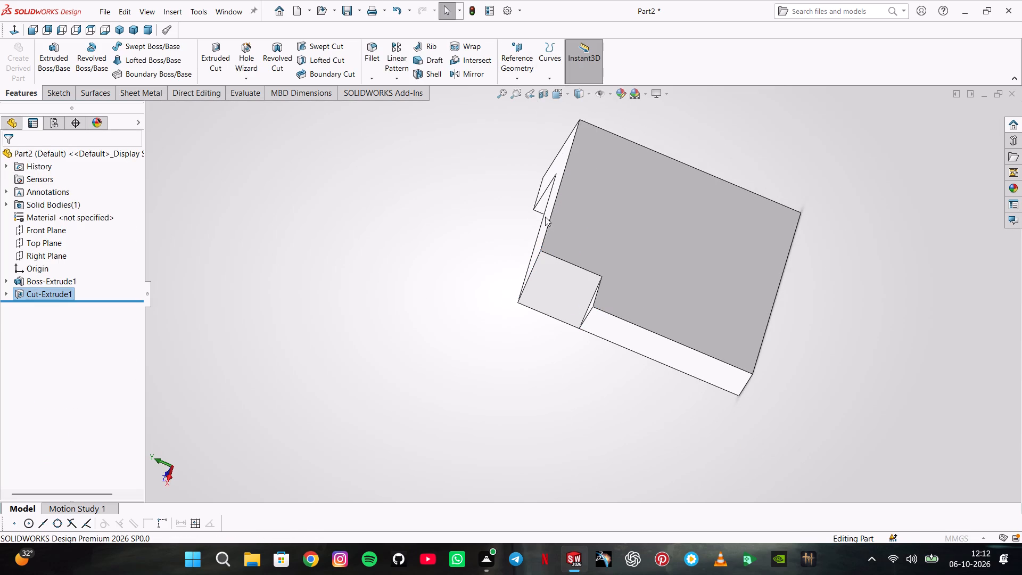
{"action": "middle_click_drag", "start_coordinate": [553, 223], "coordinate": [612, 263]}
{"action": "left_click", "coordinate": [624, 259]}
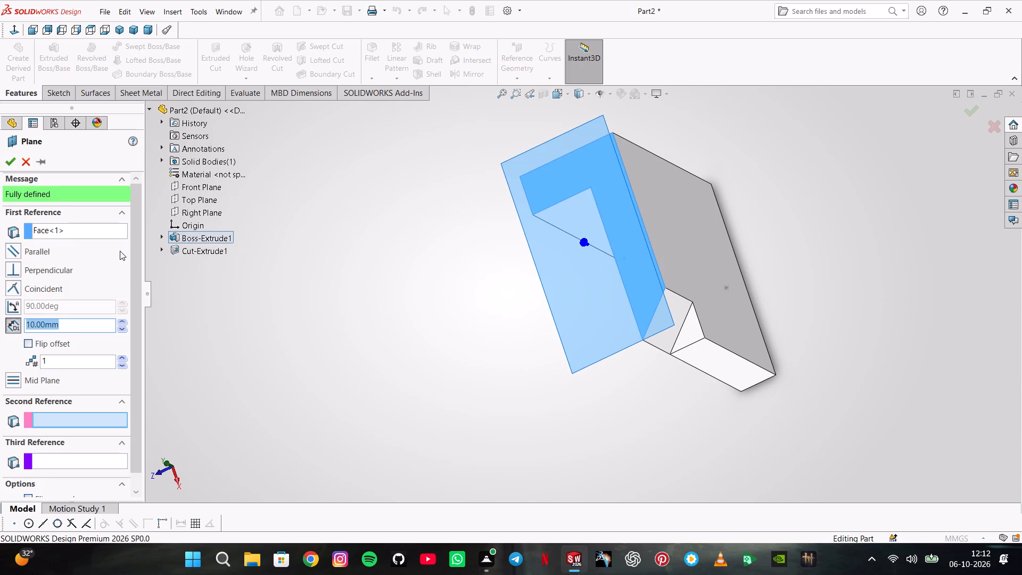
{"action": "left_click", "coordinate": [59, 342]}
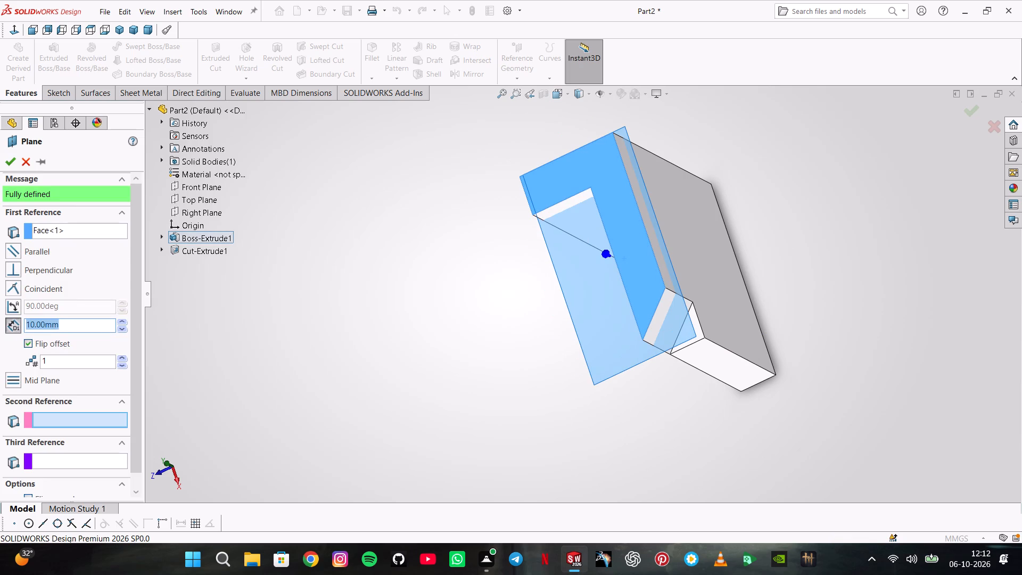
{"action": "type", "text": "45"}
{"action": "key", "text": "Return"}
{"action": "key", "text": "Return"}
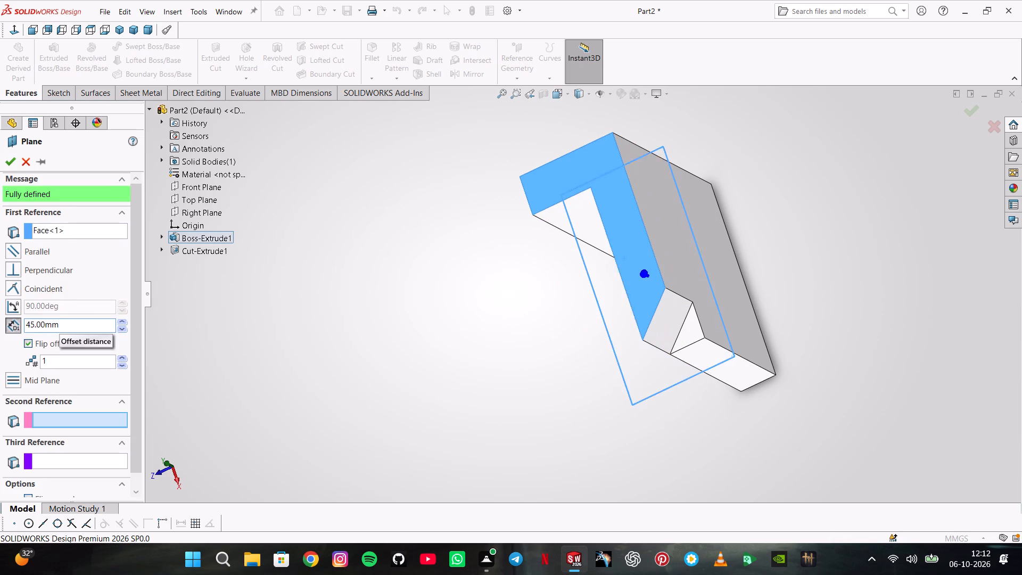
Mirror the triangular cut about the new offset plane to the other end of the long arm.
{"action": "middle_click_drag", "start_coordinate": [574, 389], "coordinate": [489, 384]}
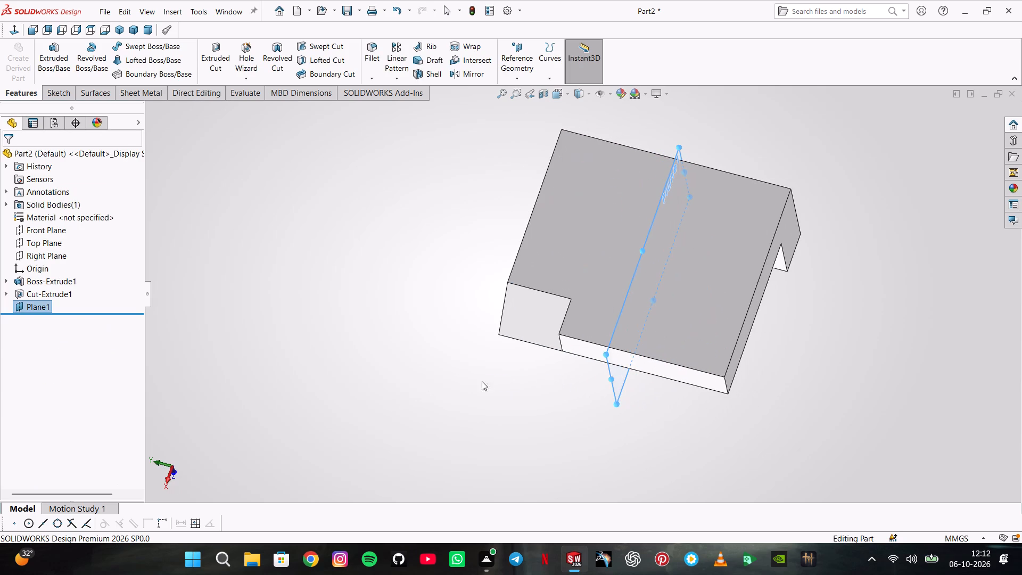
{"action": "left_click", "coordinate": [61, 300]}
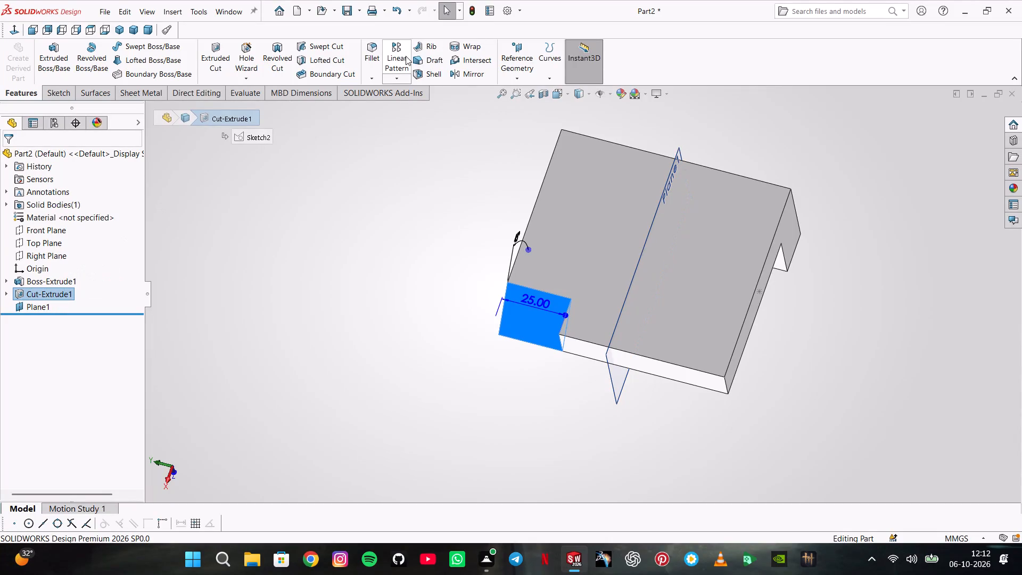
{"action": "left_click", "coordinate": [471, 80]}
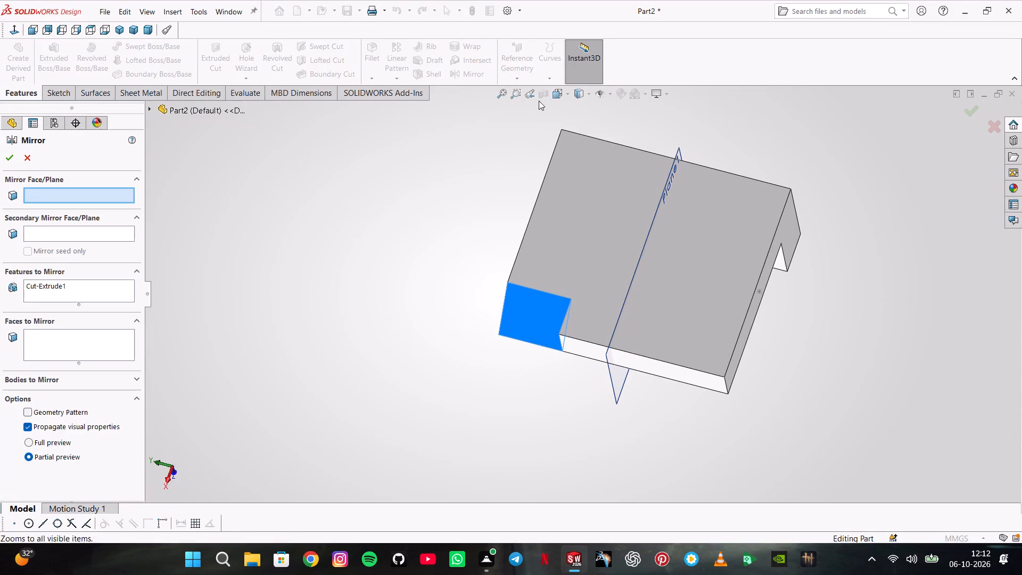
{"action": "middle_click_drag", "start_coordinate": [482, 336], "coordinate": [575, 343]}
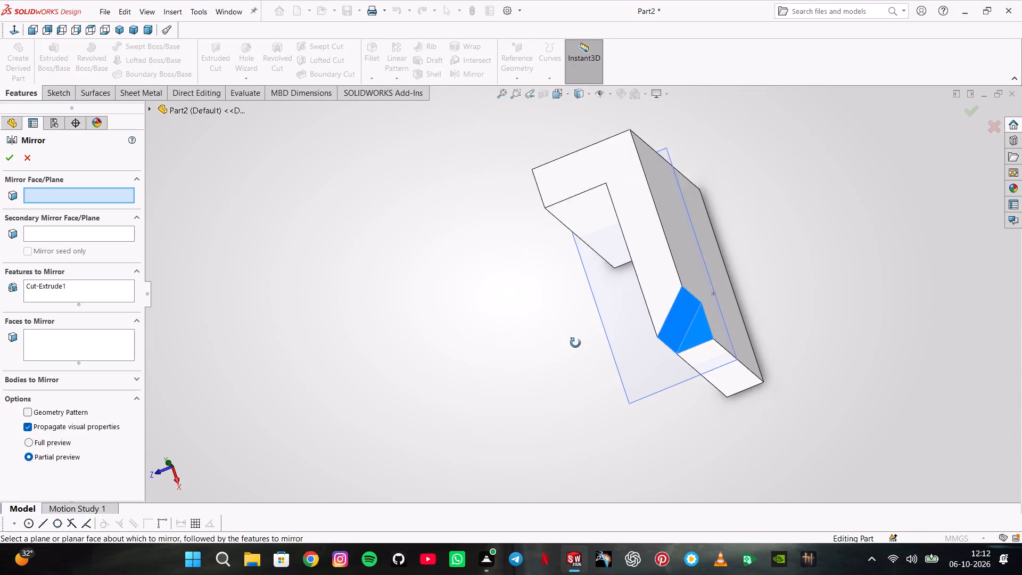
{"action": "middle_click_drag", "start_coordinate": [575, 343], "coordinate": [582, 342]}
{"action": "left_click", "coordinate": [629, 355]}
{"action": "middle_click_drag", "start_coordinate": [629, 354], "coordinate": [527, 315]}
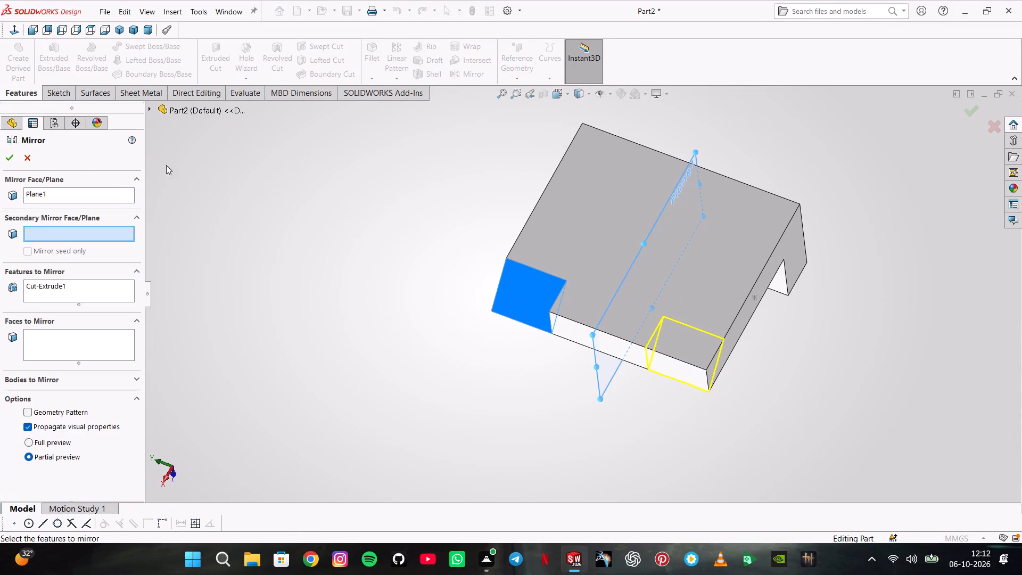
{"action": "scroll", "coordinate": [549, 314], "scroll_direction": "down", "scroll_amount": 5}
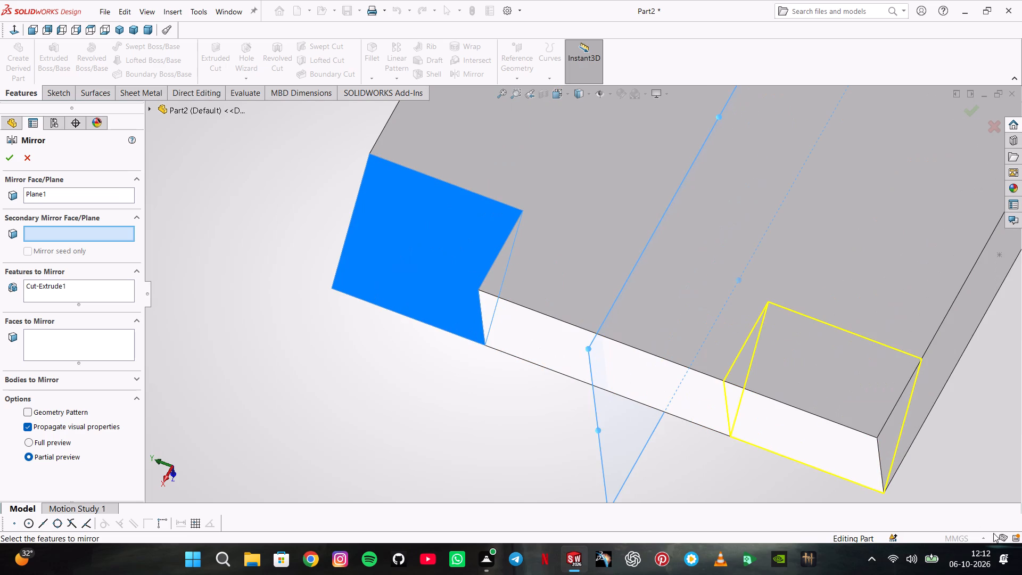
{"action": "left_click", "coordinate": [3, 151]}
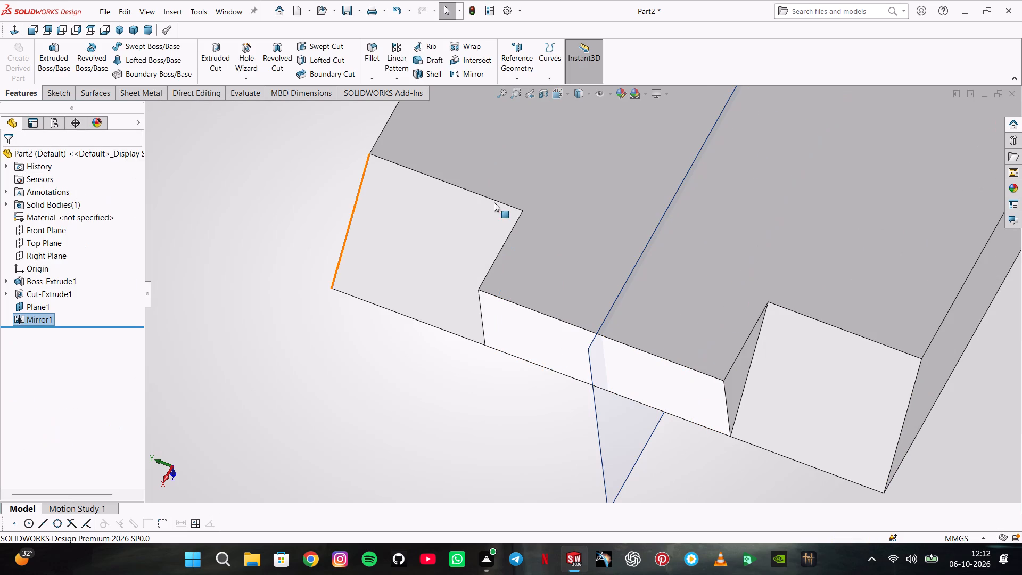
Hide the mid-body reference plane in the model view.
{"action": "middle_click_drag", "start_coordinate": [495, 224], "coordinate": [503, 232]}
{"action": "scroll", "coordinate": [503, 232], "scroll_direction": "up", "scroll_amount": 4}
{"action": "middle_click_drag", "start_coordinate": [415, 275], "coordinate": [547, 311]}
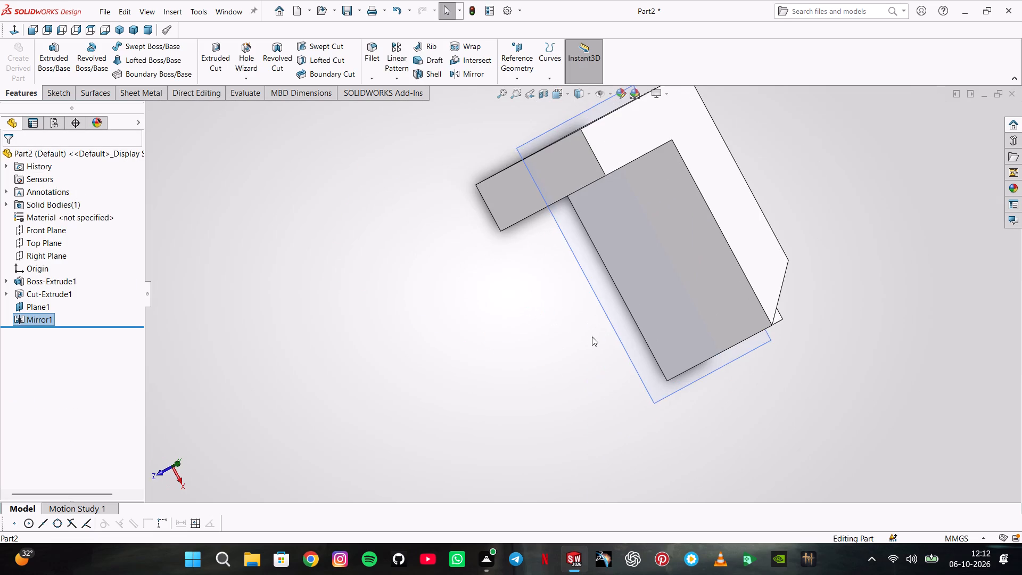
{"action": "right_click", "coordinate": [629, 333]}
{"action": "left_click", "coordinate": [673, 317]}
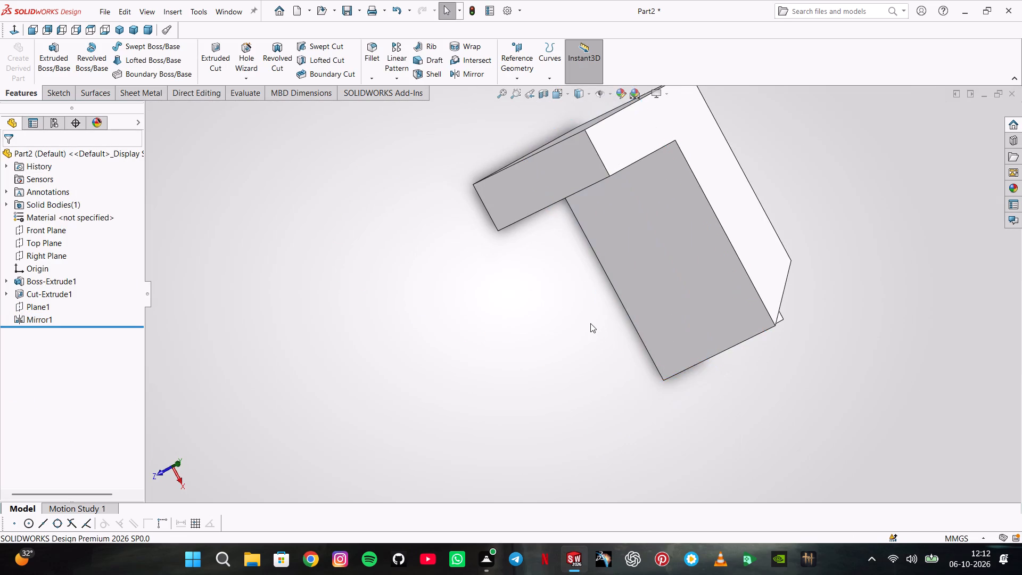
Apply a different scene to the model view.
{"action": "middle_click_drag", "start_coordinate": [588, 323], "coordinate": [499, 351]}
{"action": "scroll", "coordinate": [500, 351], "scroll_direction": "up", "scroll_amount": 4}
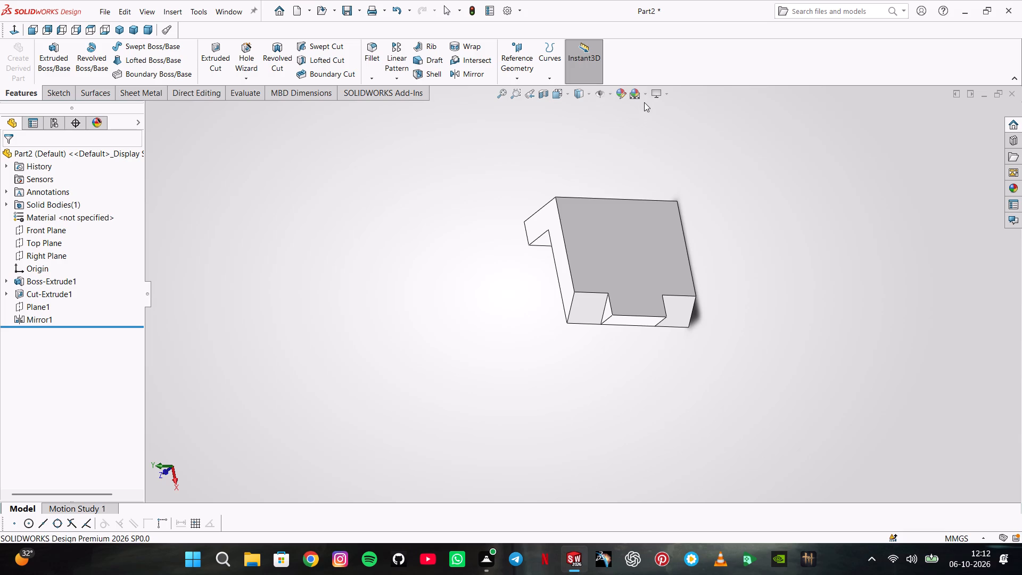
{"action": "left_click", "coordinate": [644, 100]}
{"action": "left_click", "coordinate": [651, 134]}
Examine the part from several directions, including both triangular cuts and the inner side of the L.
{"action": "middle_click_drag", "start_coordinate": [620, 165], "coordinate": [650, 206]}
{"action": "scroll", "coordinate": [650, 206], "scroll_direction": "up", "scroll_amount": 1}
{"action": "scroll", "coordinate": [650, 206], "scroll_direction": "down", "scroll_amount": 10}
{"action": "middle_click_drag", "start_coordinate": [591, 404], "coordinate": [588, 397]}
{"action": "scroll", "coordinate": [591, 404], "scroll_direction": "up", "scroll_amount": 5}
{"action": "middle_click_drag", "start_coordinate": [590, 401], "coordinate": [605, 204]}
{"action": "scroll", "coordinate": [591, 403], "scroll_direction": "up", "scroll_amount": 1}
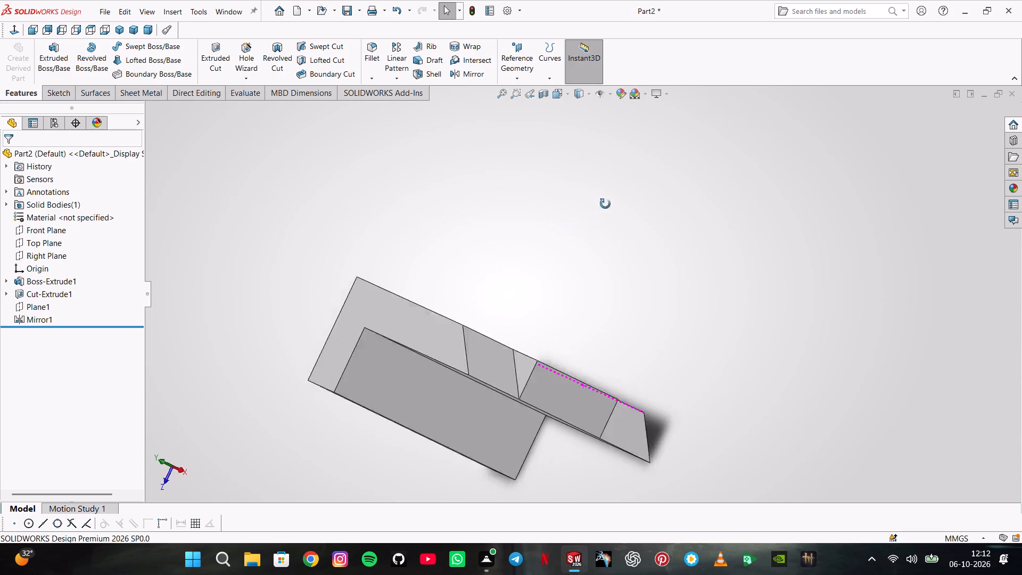
{"action": "middle_click_drag", "start_coordinate": [605, 204], "coordinate": [530, 223]}
{"action": "middle_click_drag", "start_coordinate": [611, 418], "coordinate": [621, 408]}
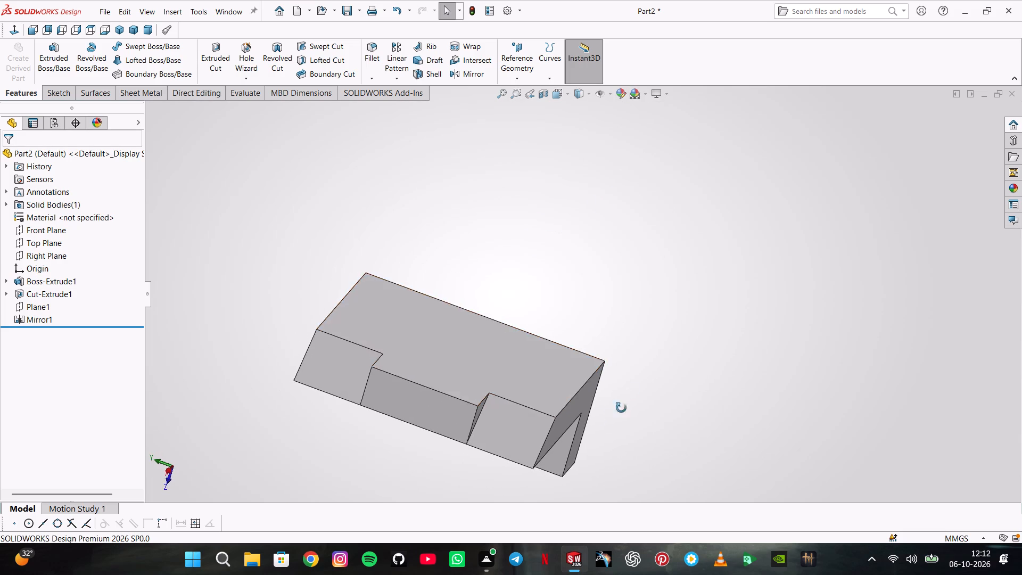
{"action": "middle_click_drag", "start_coordinate": [621, 408], "coordinate": [683, 519]}
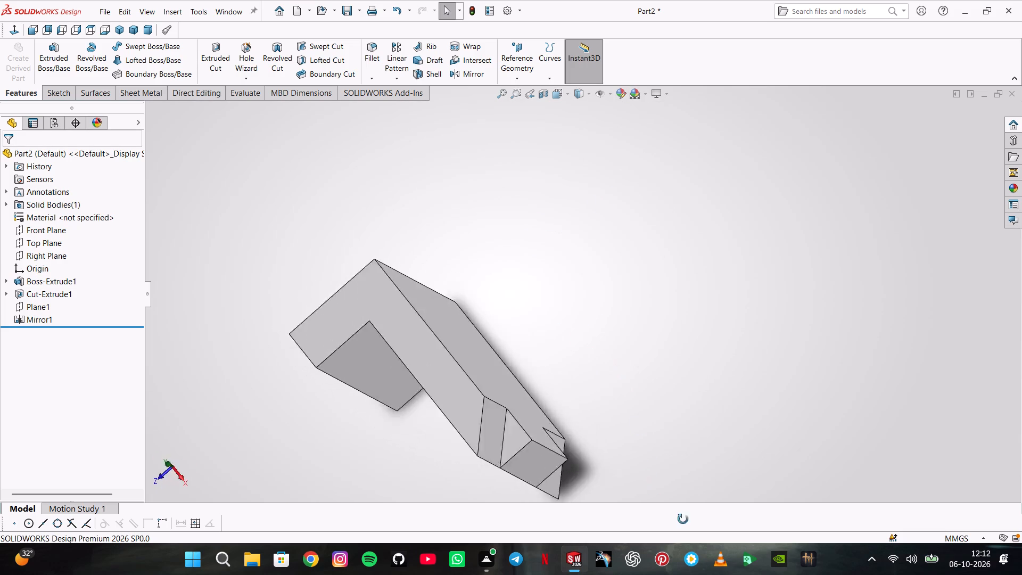
{"action": "middle_click_drag", "start_coordinate": [683, 519], "coordinate": [714, 523]}
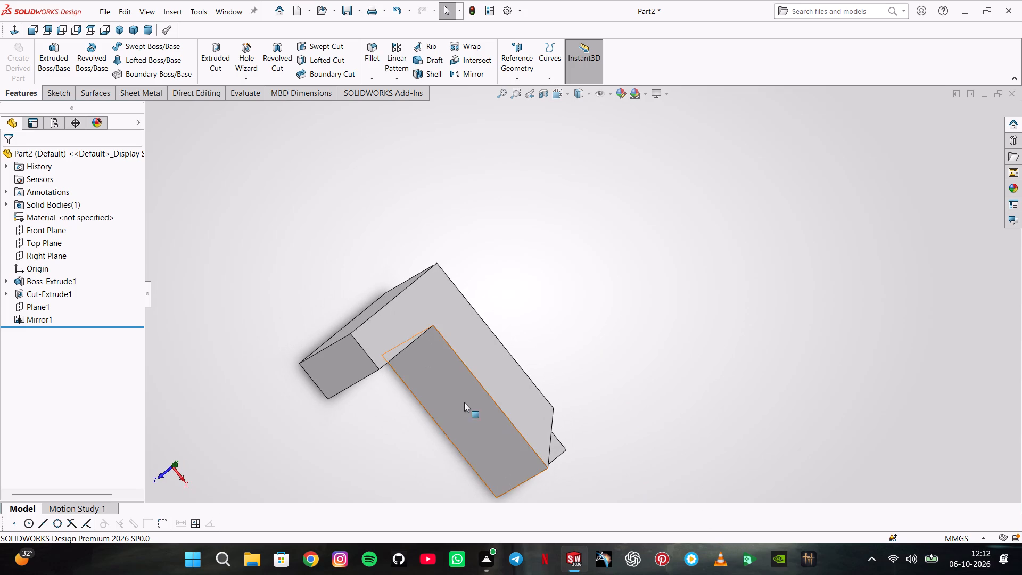
{"action": "middle_click_drag", "start_coordinate": [460, 399], "coordinate": [416, 421]}
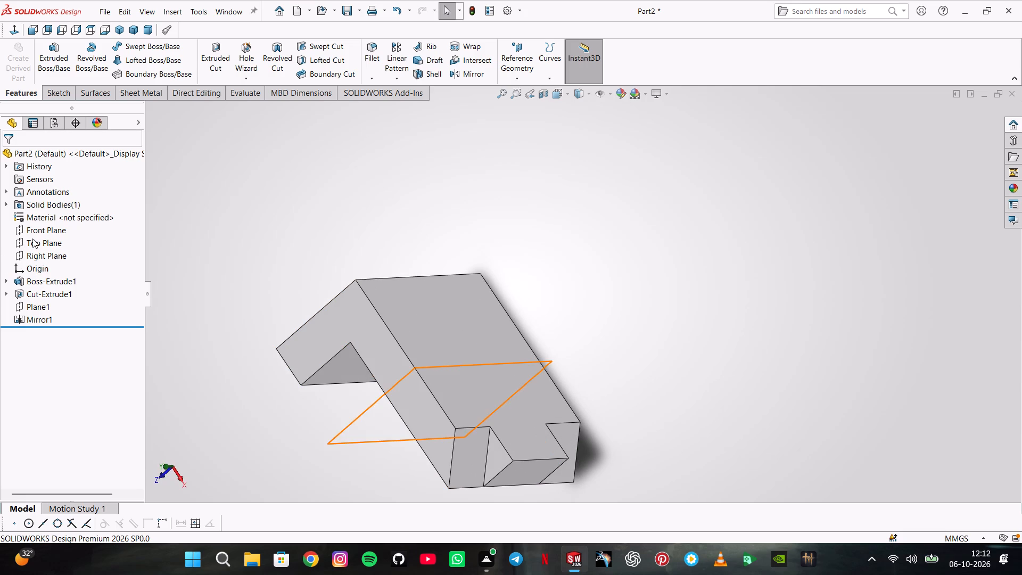
Start a sketch on the Top Plane and draw a corner rectangle about 110 by 24 mm outward from the long arm's free-end inner corner.
{"action": "left_click", "coordinate": [38, 234]}
{"action": "left_click", "coordinate": [38, 245]}
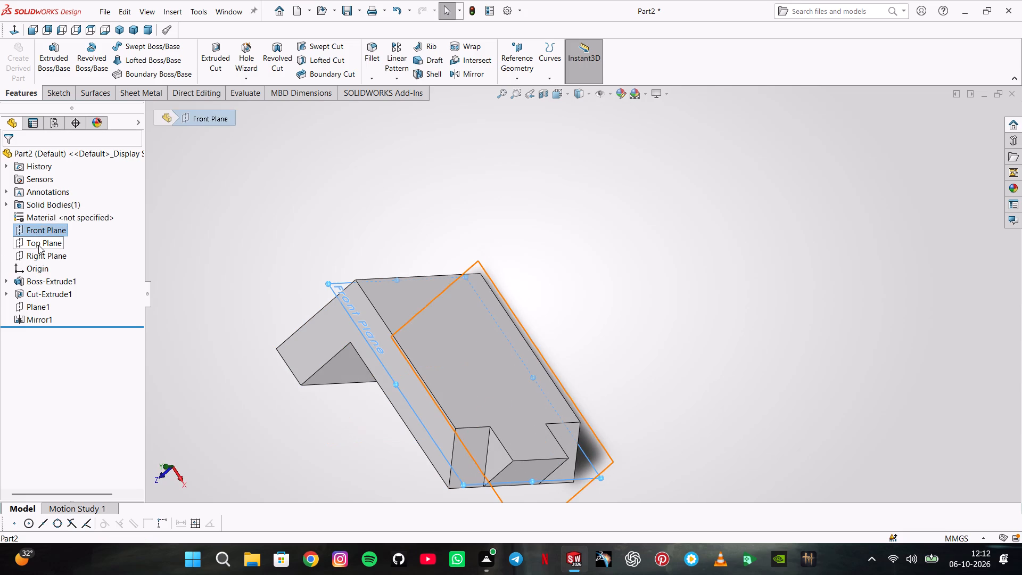
{"action": "left_click", "coordinate": [48, 231]}
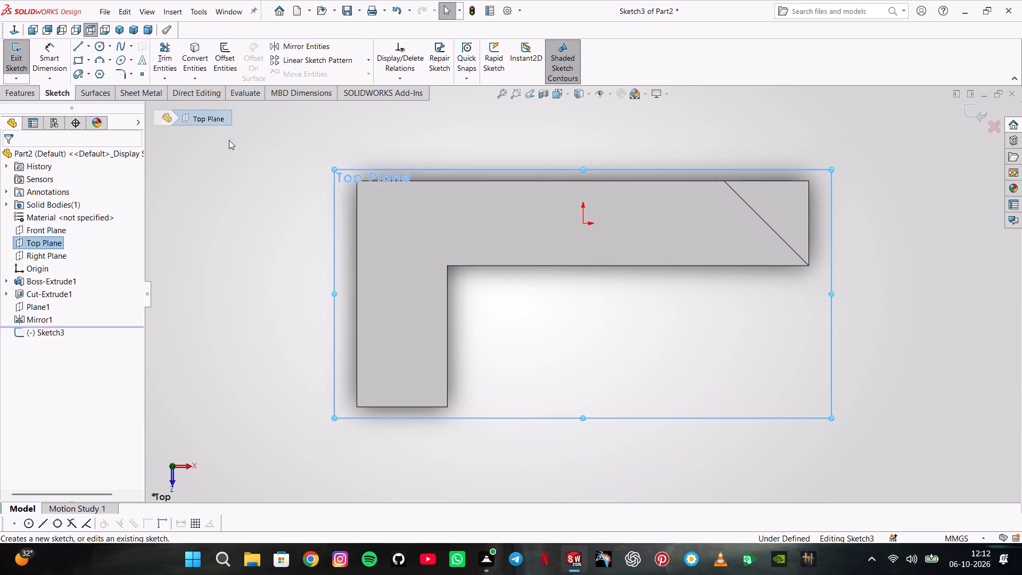
{"action": "scroll", "coordinate": [880, 294], "scroll_direction": "up", "scroll_amount": 5}
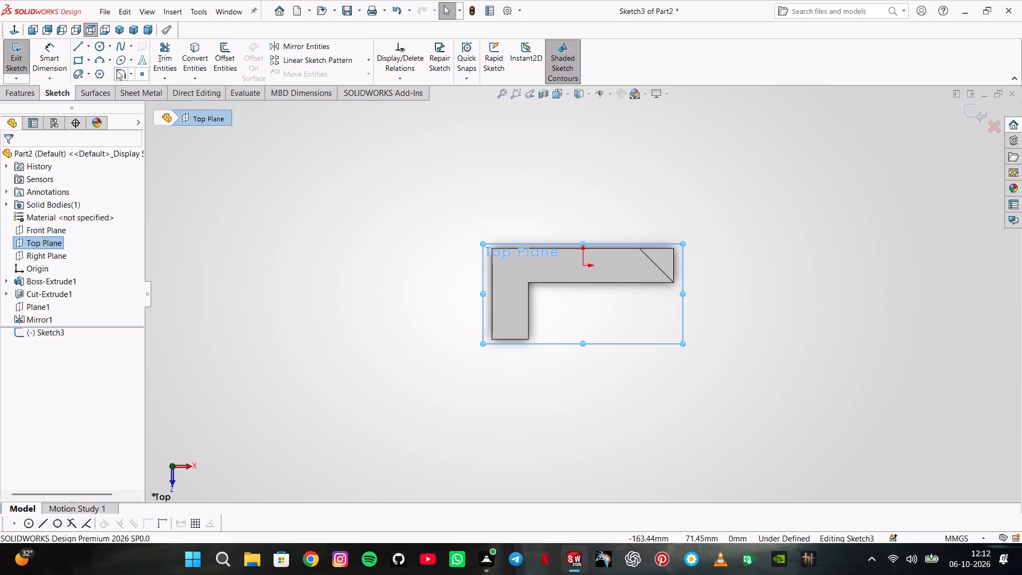
{"action": "left_click", "coordinate": [88, 61]}
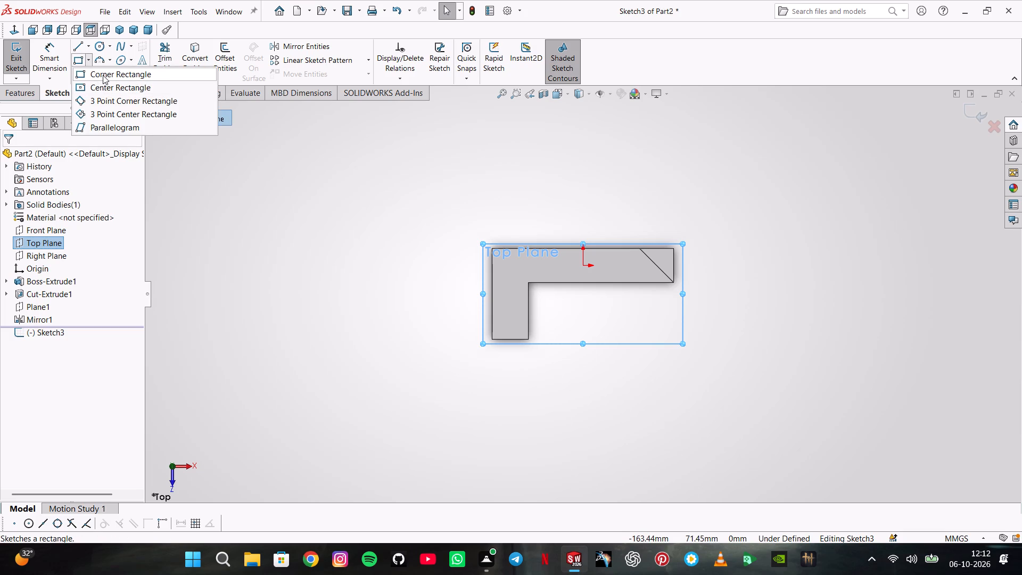
{"action": "left_click", "coordinate": [103, 75]}
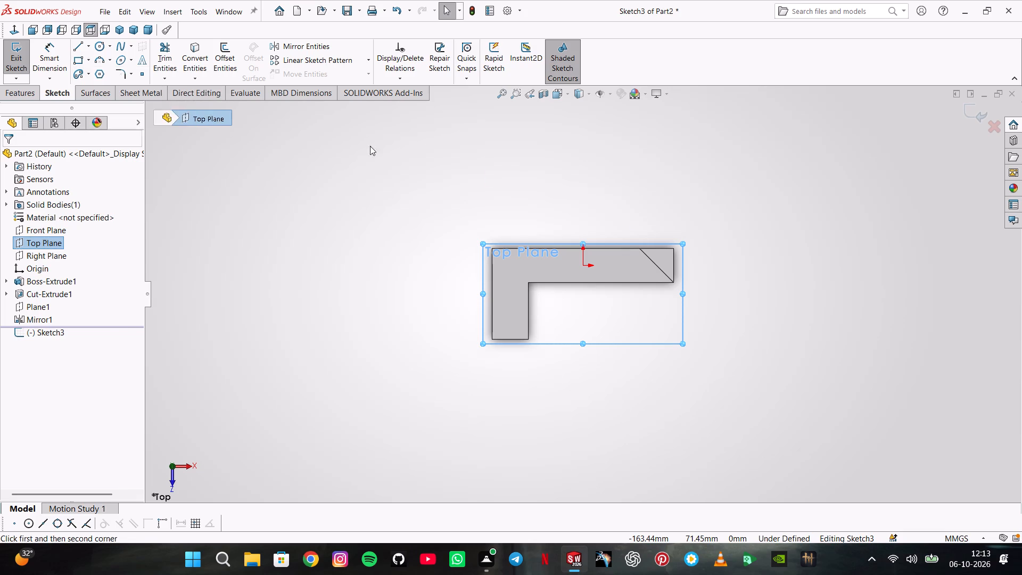
{"action": "left_click", "coordinate": [673, 282]}
{"action": "left_click", "coordinate": [924, 228]}
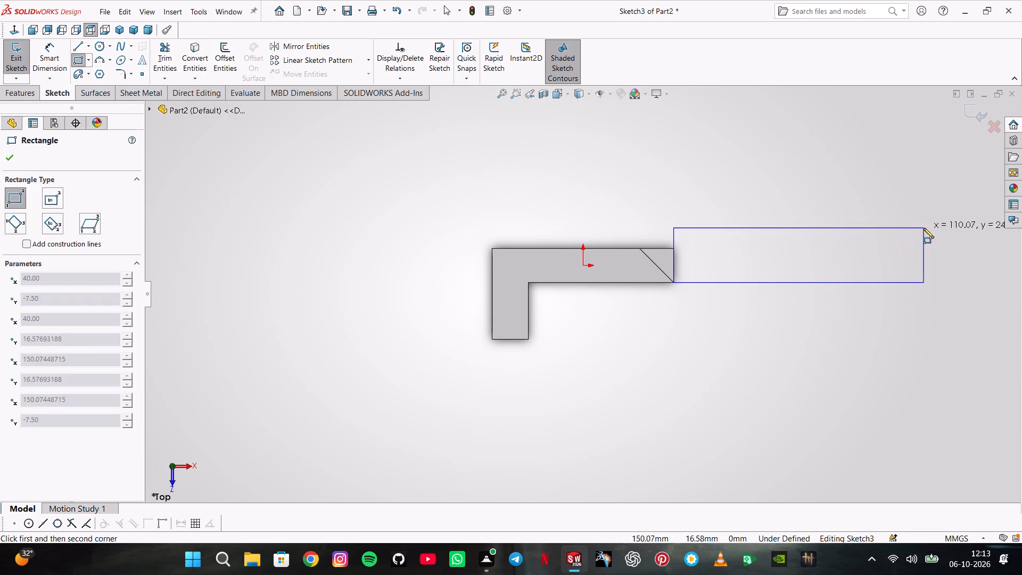
{"action": "key", "text": "Escape"}
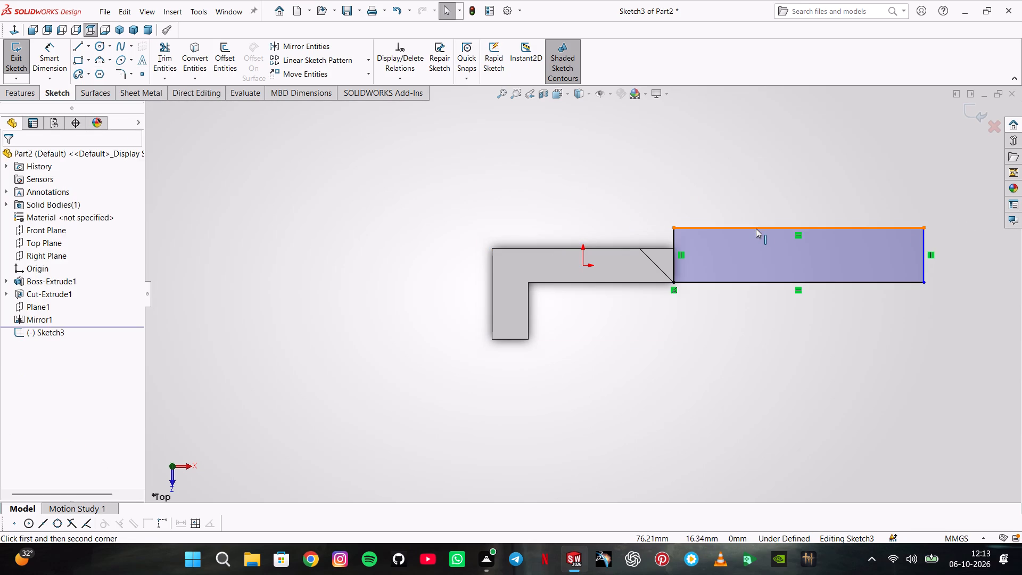
Make the rectangle's upper line collinear with the long arm's outer edge.
{"action": "left_click", "coordinate": [756, 228]}
{"action": "left_click", "coordinate": [655, 247], "text": "ctrl"}
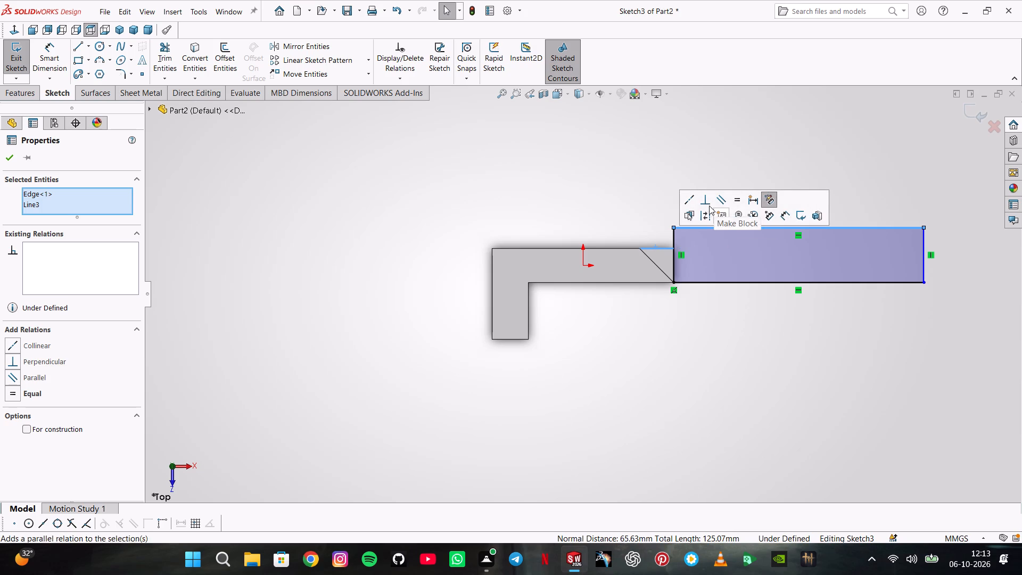
{"action": "left_click", "coordinate": [694, 202]}
{"action": "left_click", "coordinate": [685, 204]}
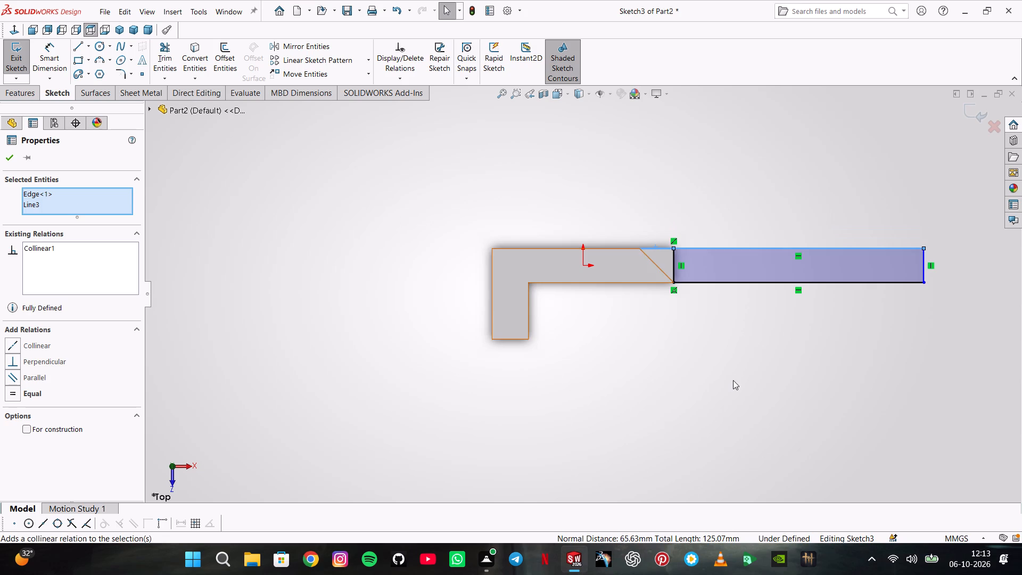
{"action": "scroll", "coordinate": [875, 274], "scroll_direction": "down", "scroll_amount": 5}
{"action": "scroll", "coordinate": [328, 251], "scroll_direction": "up", "scroll_amount": 2}
{"action": "key", "text": "Escape"}
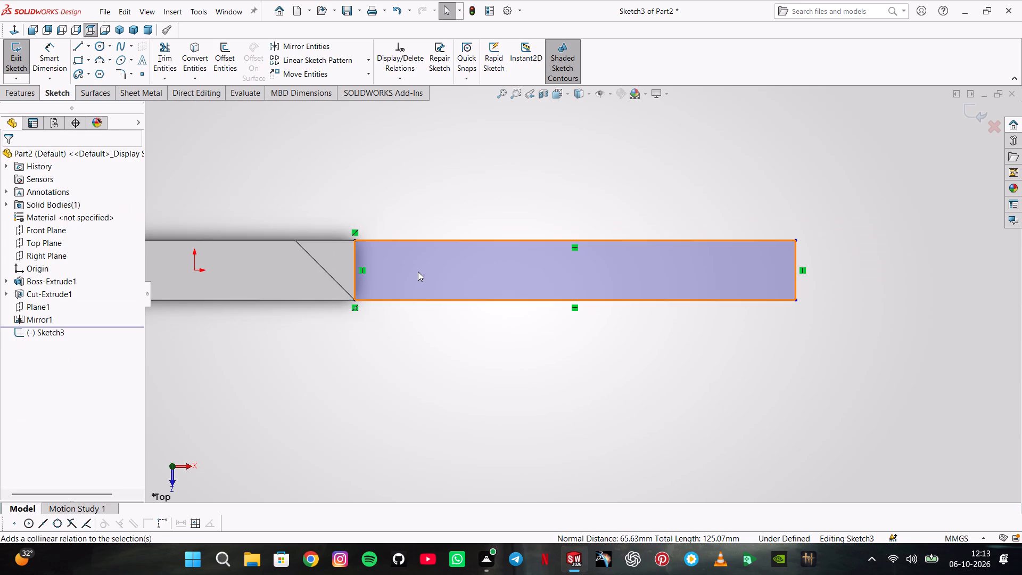
Dimension the distance from the L's outer short-arm edge to the rectangle's far end as 175 mm.
{"action": "scroll", "coordinate": [419, 272], "scroll_direction": "up", "scroll_amount": 3}
{"action": "left_click", "coordinate": [62, 58]}
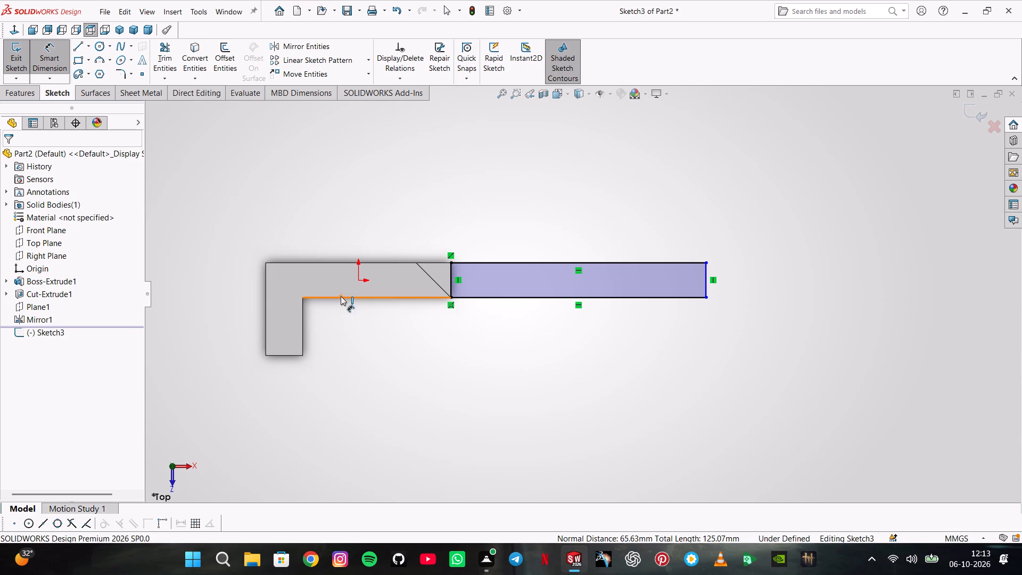
{"action": "left_click", "coordinate": [342, 264]}
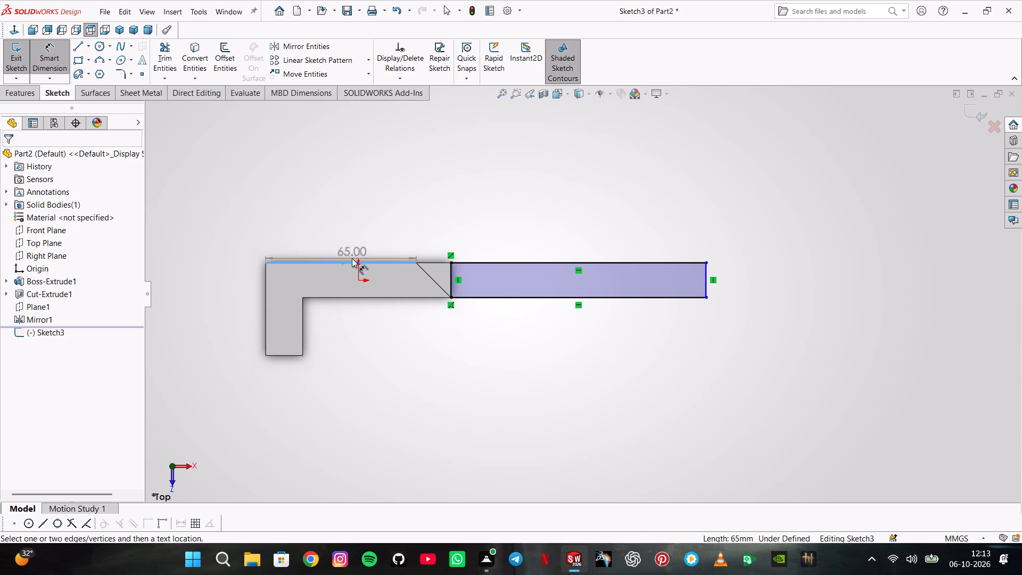
{"action": "key", "text": "Escape"}
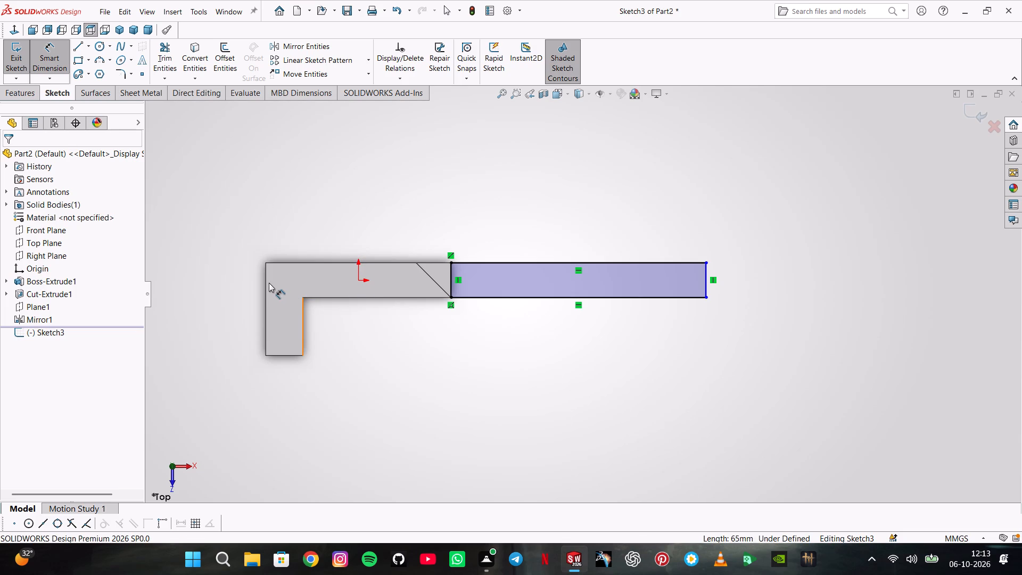
{"action": "left_click", "coordinate": [266, 285]}
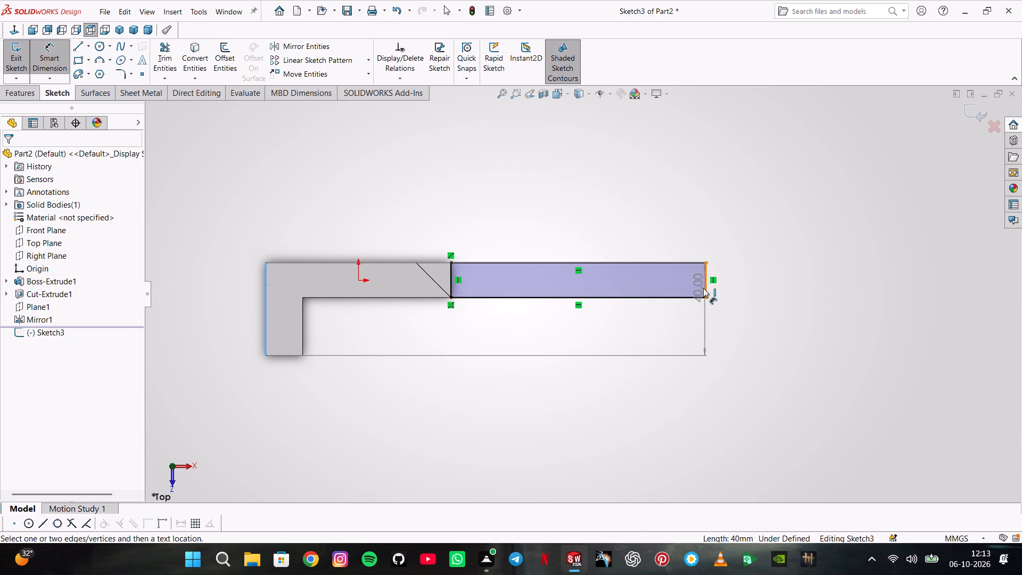
{"action": "left_click", "coordinate": [706, 286]}
{"action": "left_click", "coordinate": [487, 404]}
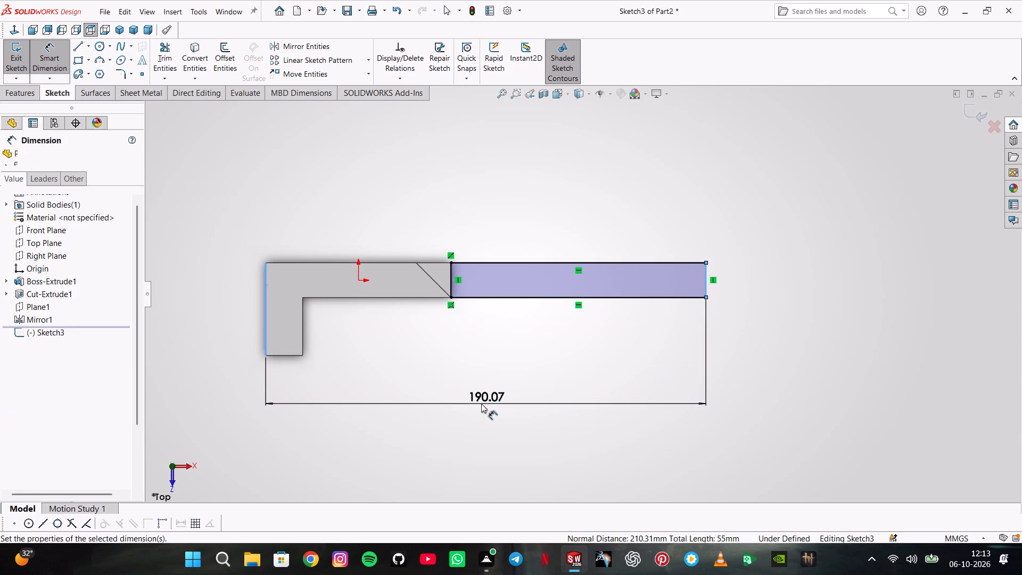
{"action": "type", "text": "150"}
{"action": "key", "text": "BackSpace"}
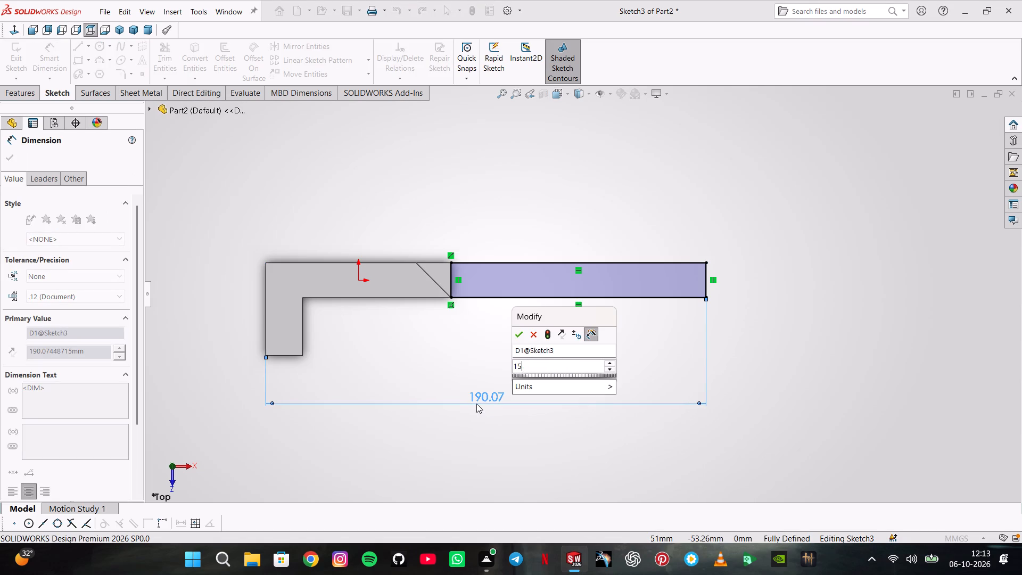
{"action": "key", "text": "BackSpace"}
{"action": "key", "text": "BackSpace"}
{"action": "type", "text": "1753"}
{"action": "key", "text": "Return"}
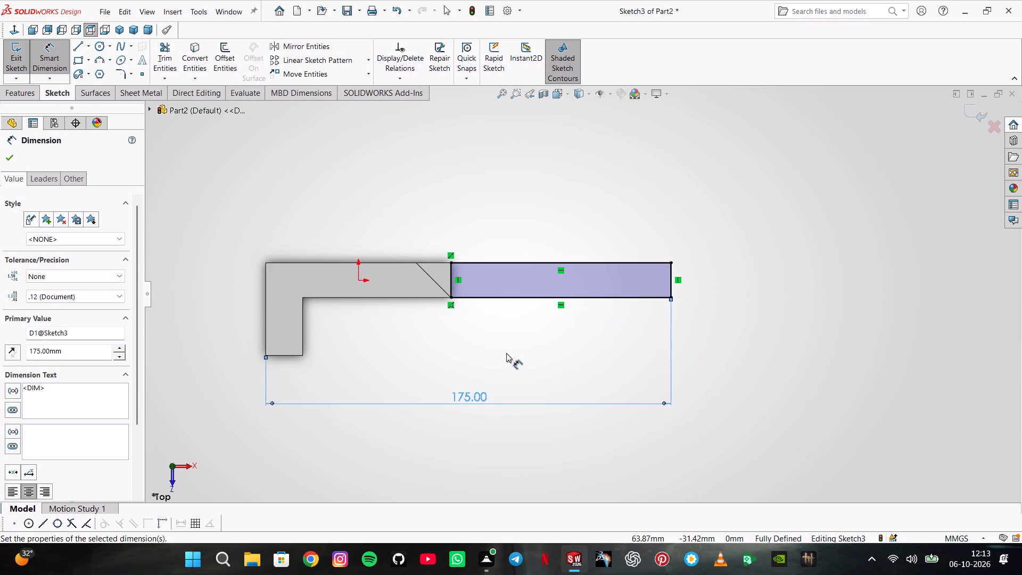
{"action": "key", "text": "Escape"}
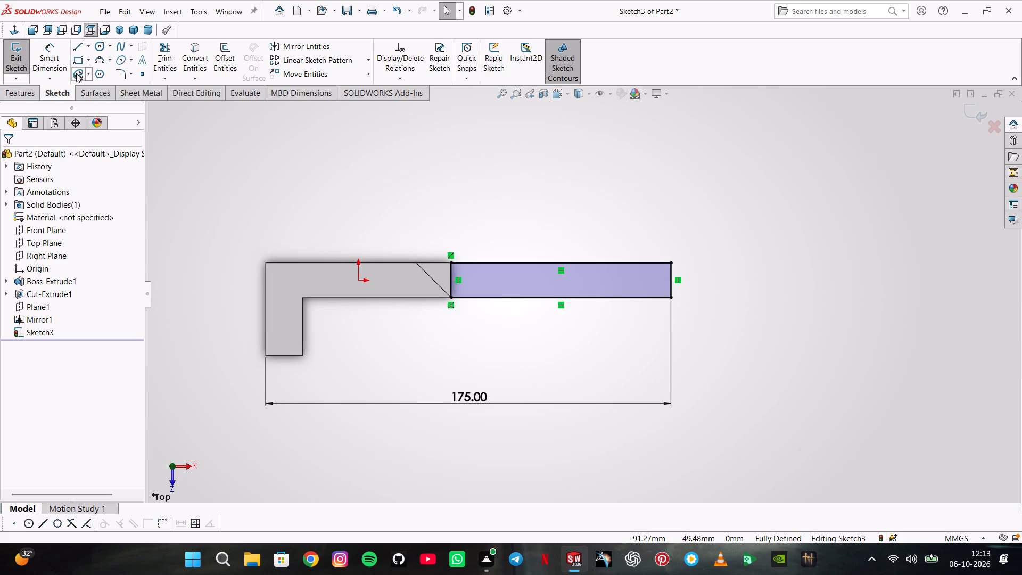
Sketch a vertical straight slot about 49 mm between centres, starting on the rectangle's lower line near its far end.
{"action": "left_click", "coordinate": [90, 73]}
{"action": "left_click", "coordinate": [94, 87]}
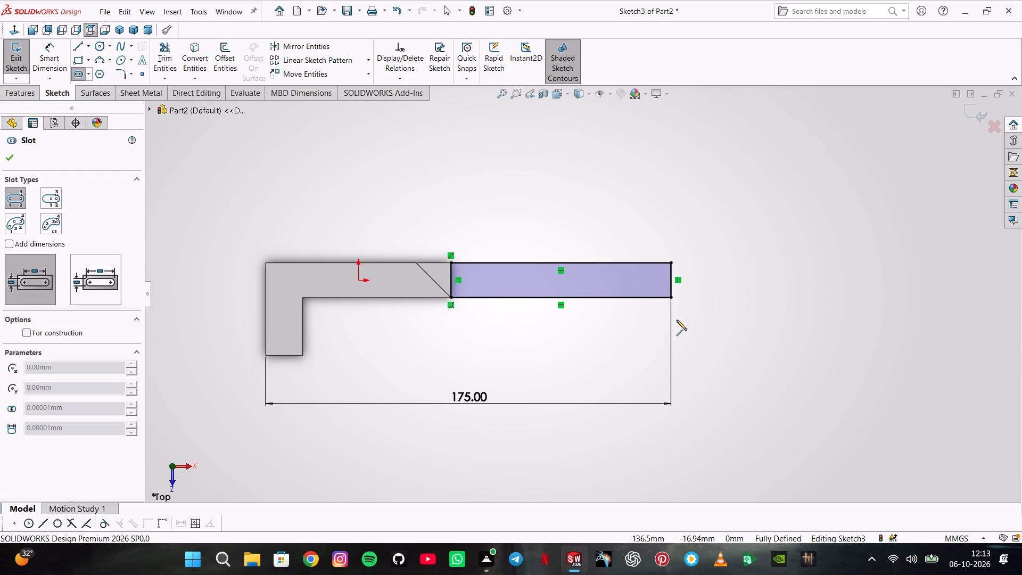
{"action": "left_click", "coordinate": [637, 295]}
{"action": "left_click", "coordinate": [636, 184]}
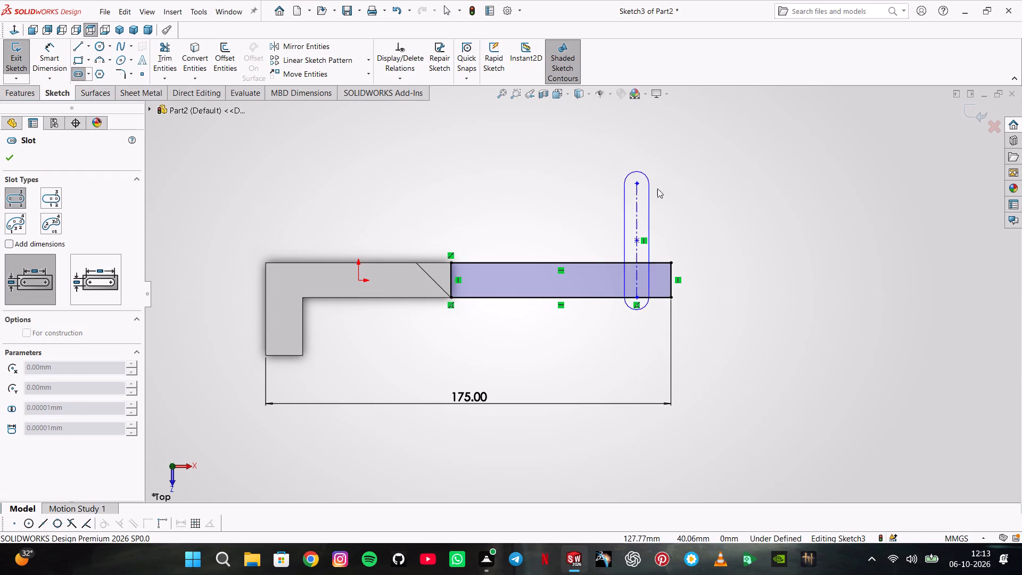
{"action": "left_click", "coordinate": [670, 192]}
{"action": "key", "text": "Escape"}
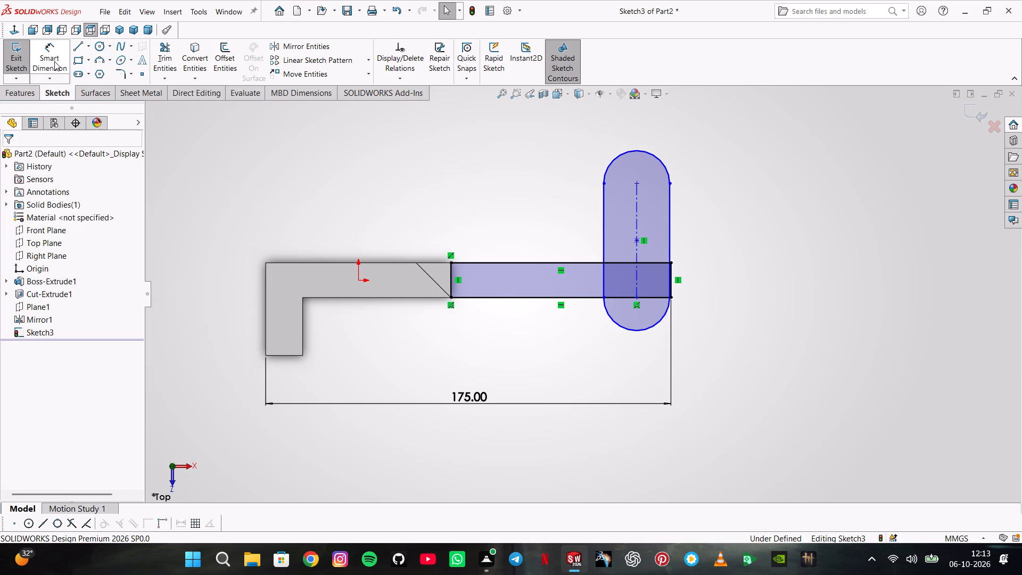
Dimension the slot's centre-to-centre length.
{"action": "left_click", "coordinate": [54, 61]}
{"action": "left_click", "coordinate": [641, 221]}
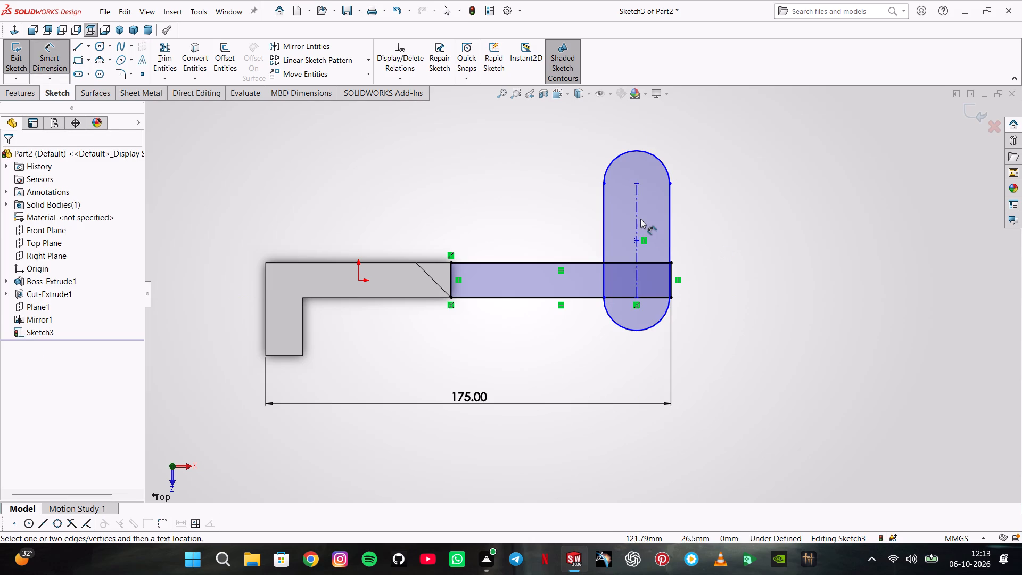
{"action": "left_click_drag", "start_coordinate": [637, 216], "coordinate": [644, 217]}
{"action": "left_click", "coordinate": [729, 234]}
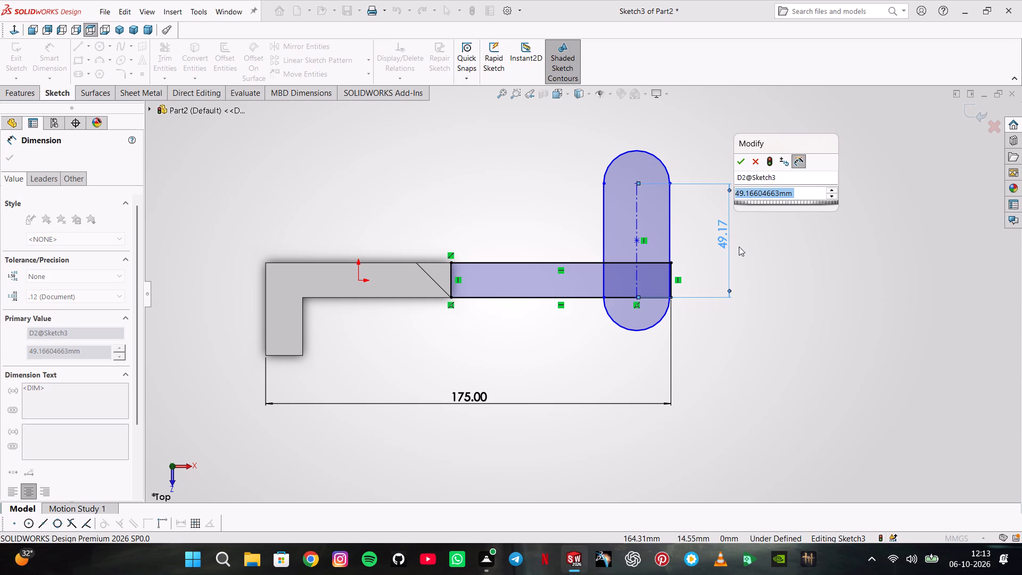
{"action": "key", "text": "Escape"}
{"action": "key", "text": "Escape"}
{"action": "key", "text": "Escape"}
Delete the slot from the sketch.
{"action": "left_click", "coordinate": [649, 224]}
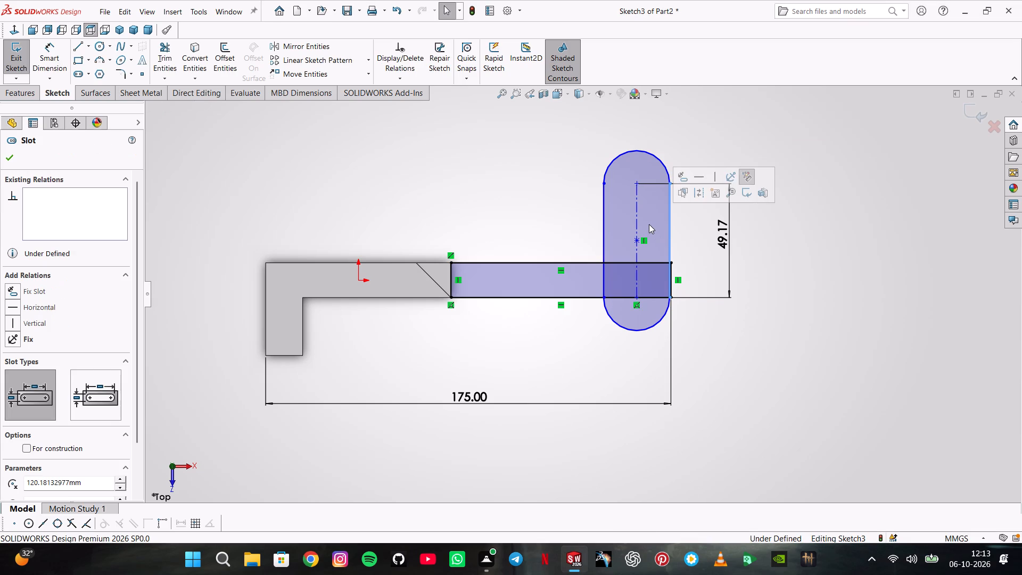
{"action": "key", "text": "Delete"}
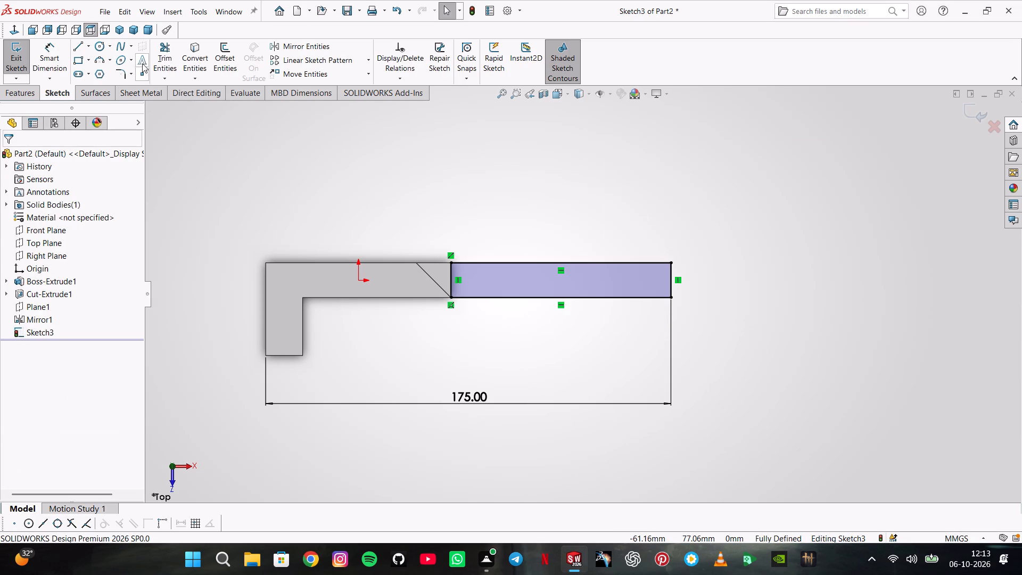
Sketch two concentric circles above the rectangle near its far end, the outer about 40 mm in diameter.
{"action": "left_click", "coordinate": [100, 48]}
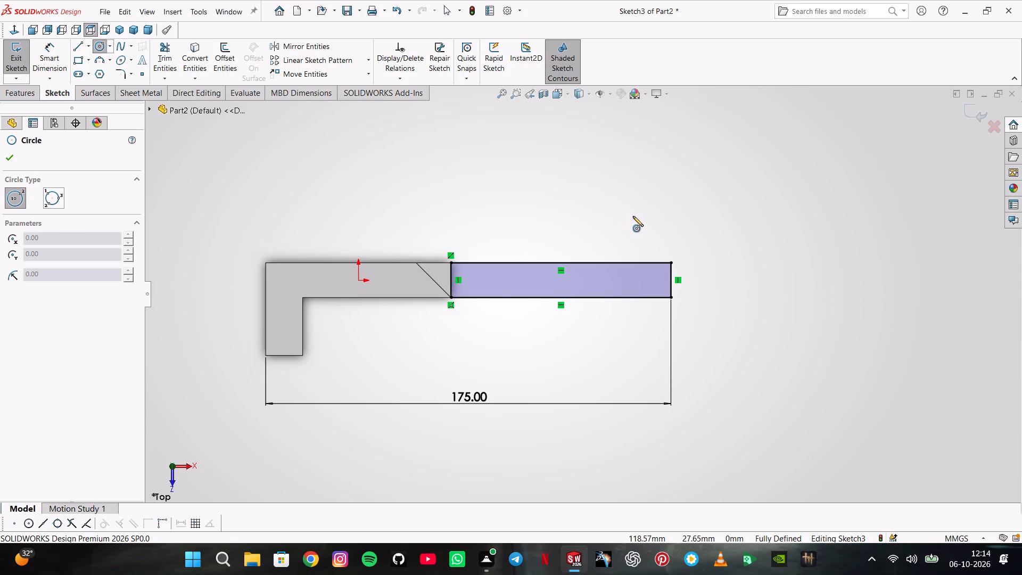
{"action": "left_click", "coordinate": [635, 213]}
{"action": "left_click", "coordinate": [662, 175]}
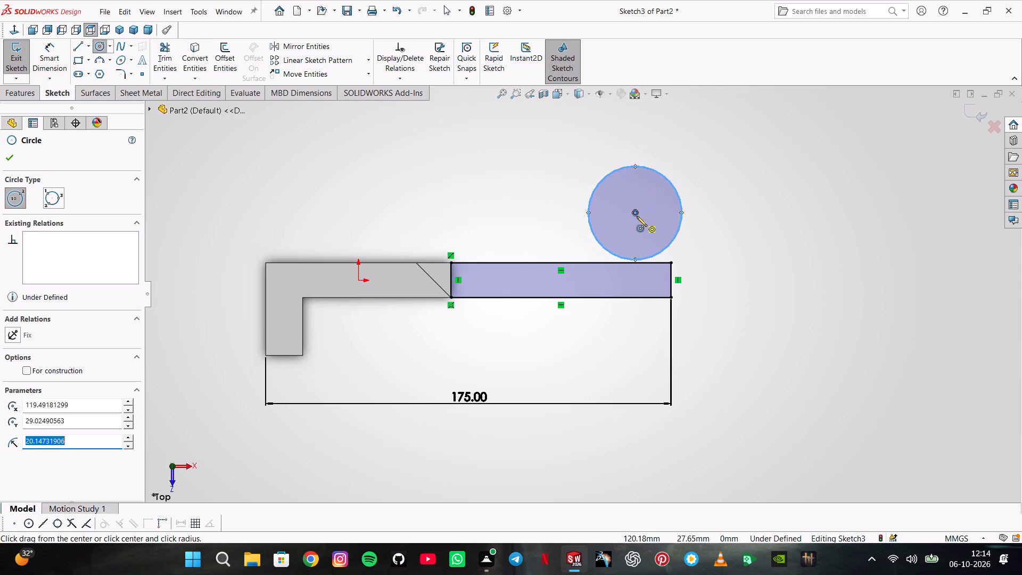
{"action": "left_click", "coordinate": [636, 213]}
{"action": "left_click", "coordinate": [646, 216]}
Dimension the outer circle to 30 mm and the inner circle to 15 mm in diameter.
{"action": "left_click", "coordinate": [55, 64]}
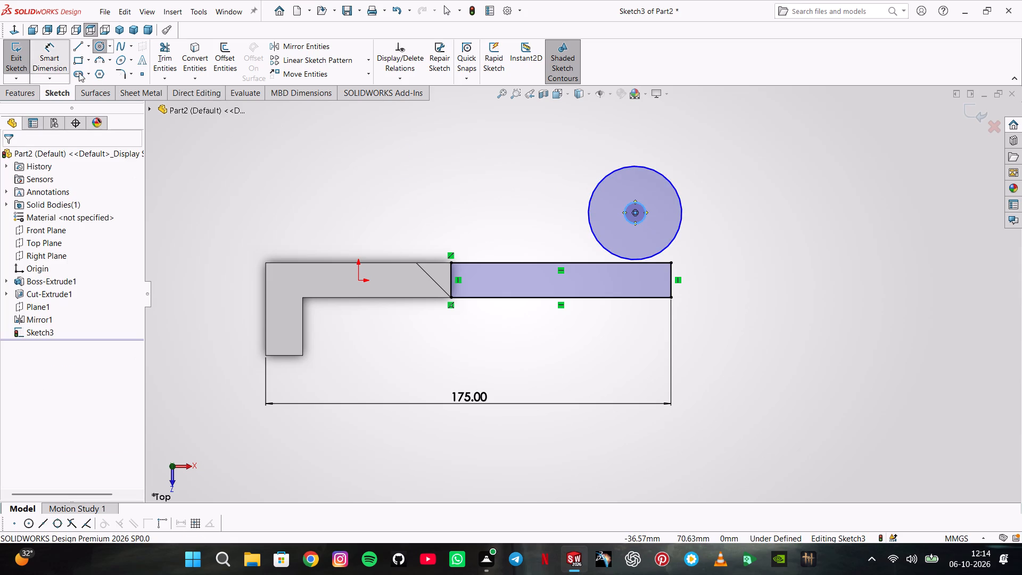
{"action": "left_click", "coordinate": [670, 187]}
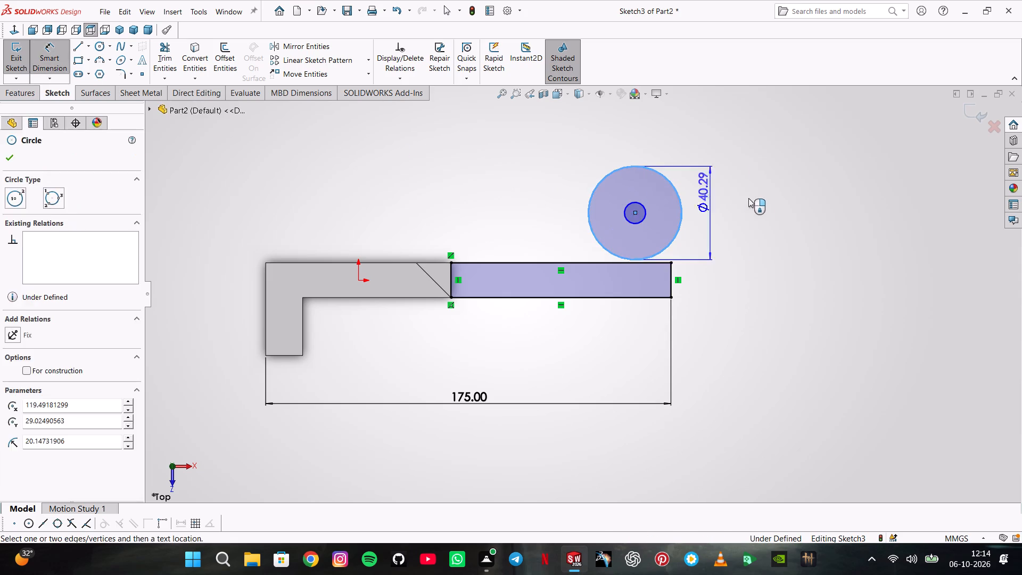
{"action": "left_click", "coordinate": [756, 199]}
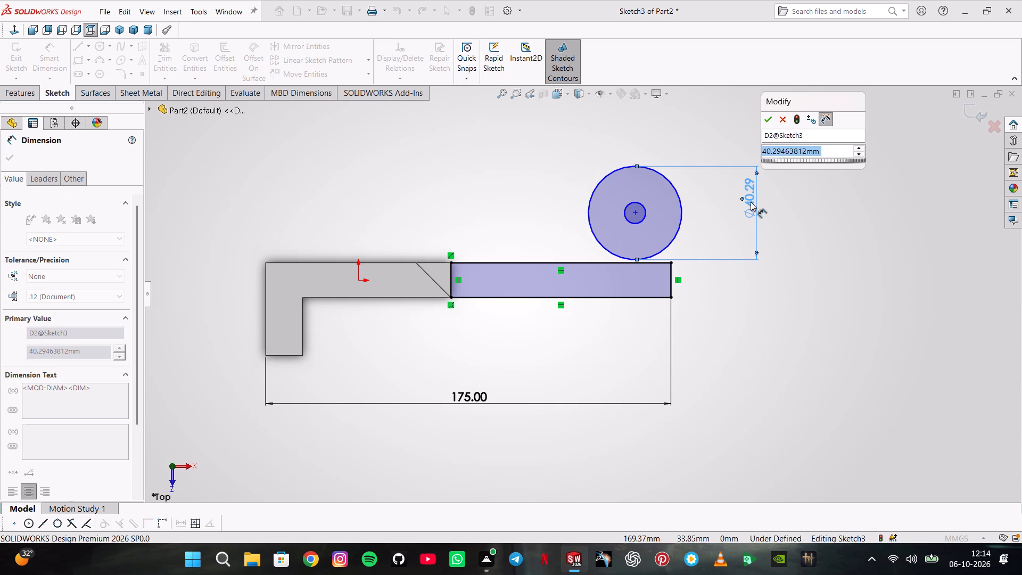
{"action": "type", "text": "30"}
{"action": "key", "text": "Return"}
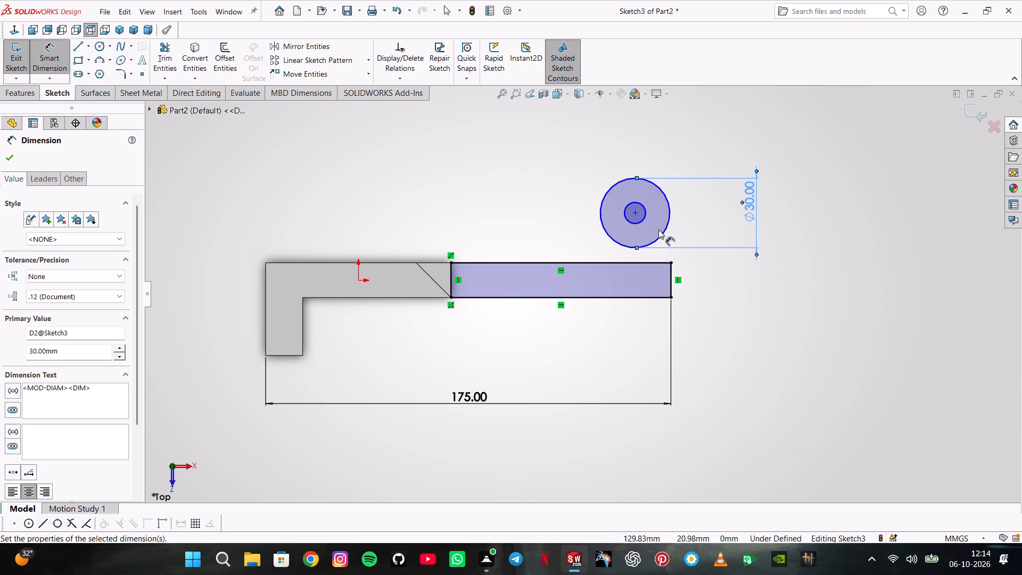
{"action": "left_click_drag", "start_coordinate": [642, 204], "coordinate": [647, 203]}
{"action": "left_click", "coordinate": [708, 221]}
{"action": "type", "text": "15"}
{"action": "key", "text": "Return"}
{"action": "key", "text": "Escape"}
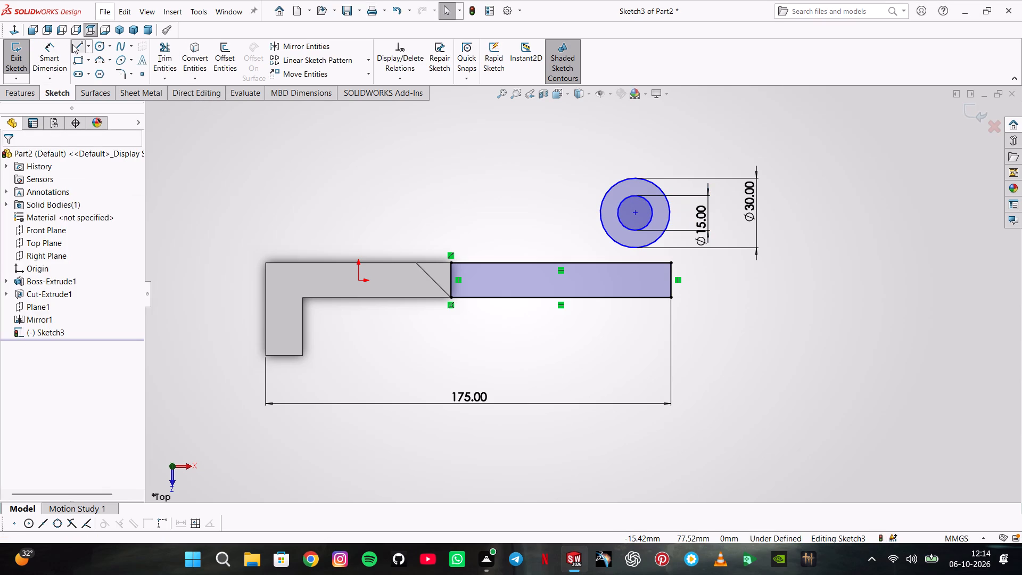
Sketch two vertical lines flanking the circles, one about 42 mm down to the rectangle's upper edge, the other about 59 mm beyond its far end.
{"action": "left_click", "coordinate": [72, 44]}
{"action": "left_click", "coordinate": [564, 166]}
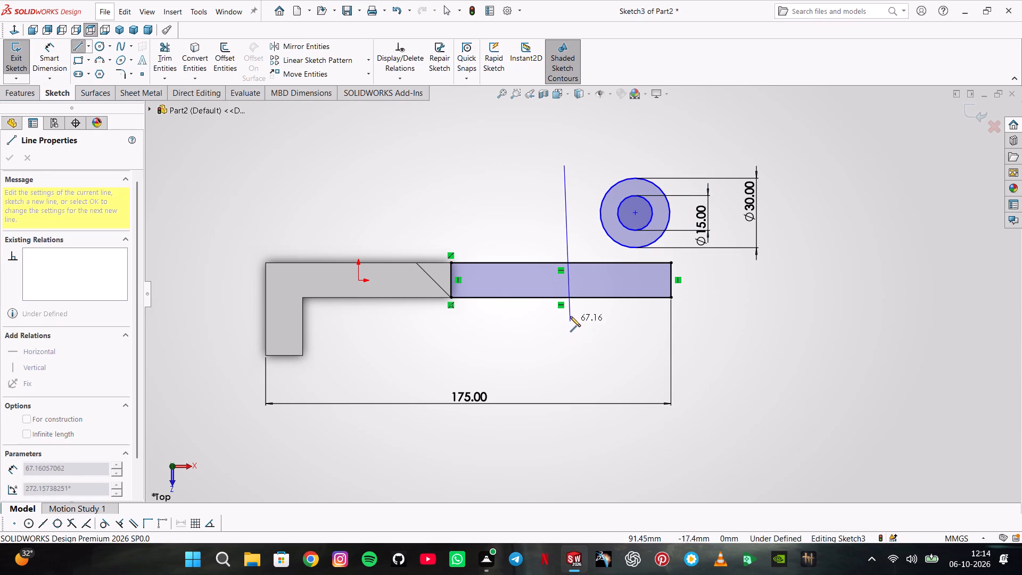
{"action": "left_click", "coordinate": [565, 260]}
{"action": "double_click", "coordinate": [581, 244]}
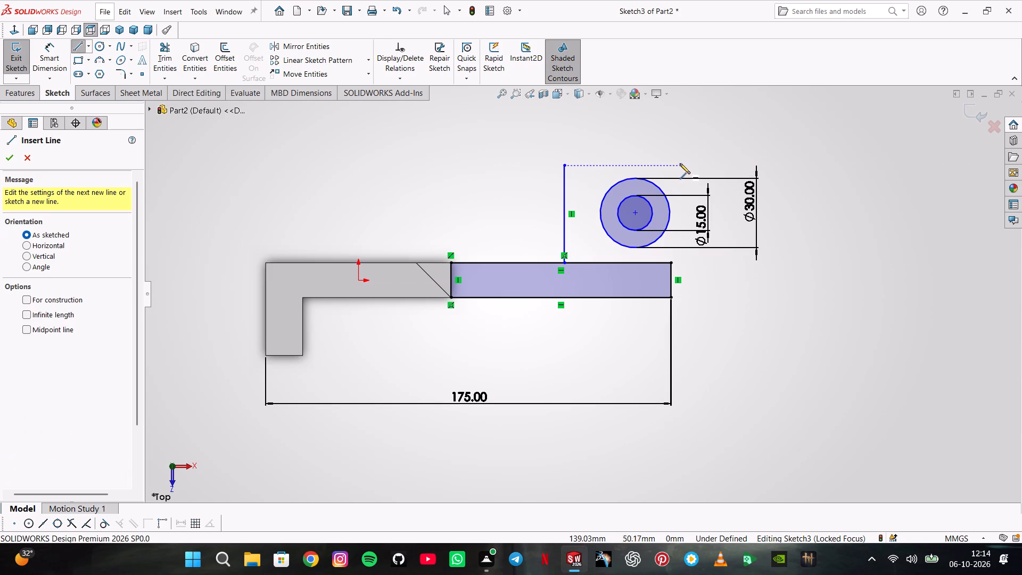
{"action": "left_click", "coordinate": [701, 161]}
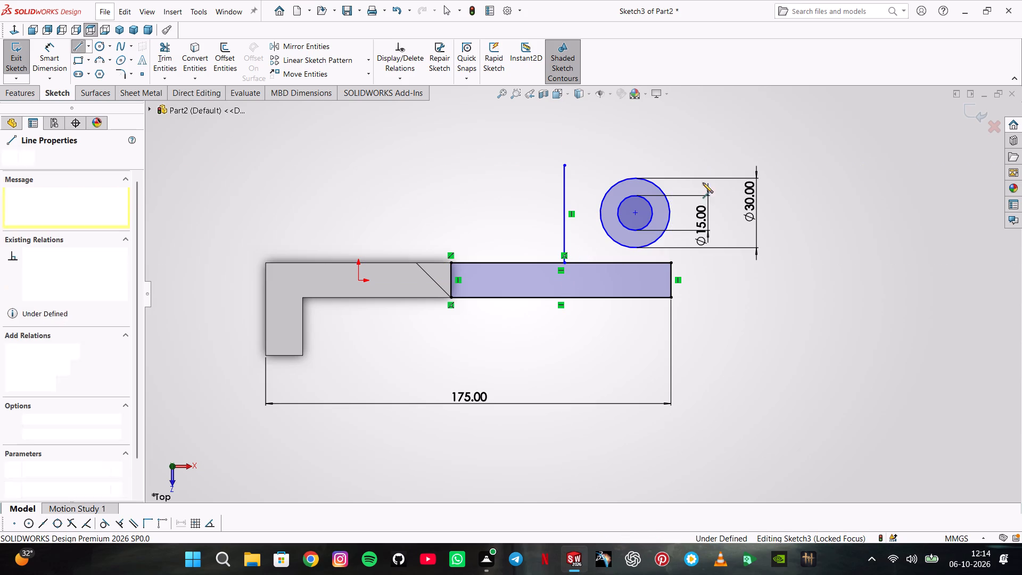
{"action": "left_click", "coordinate": [701, 300]}
{"action": "double_click", "coordinate": [714, 291]}
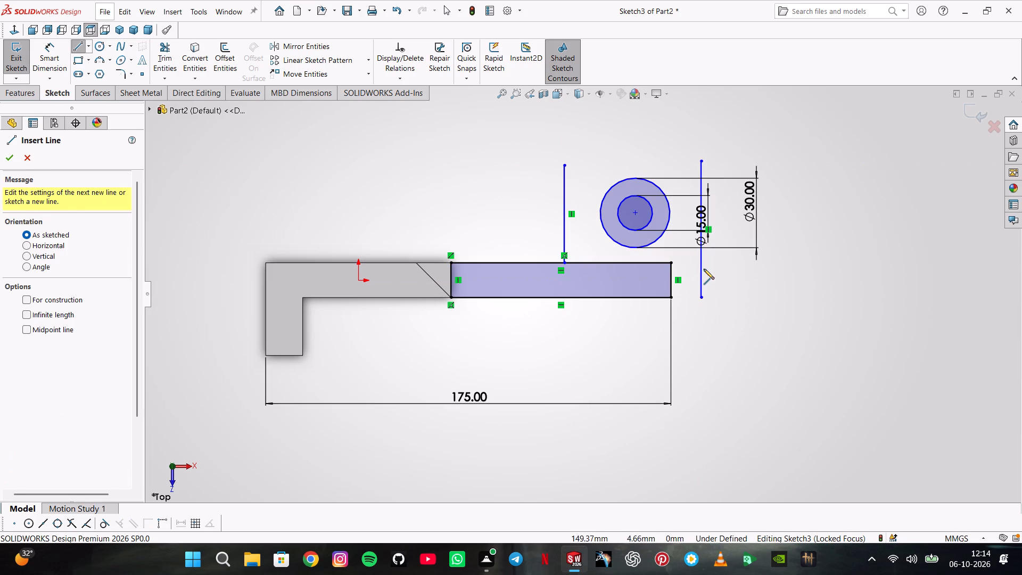
{"action": "key", "text": "Escape"}
Make both vertical lines tangent to the 30 mm outer circle.
{"action": "left_click", "coordinate": [671, 210]}
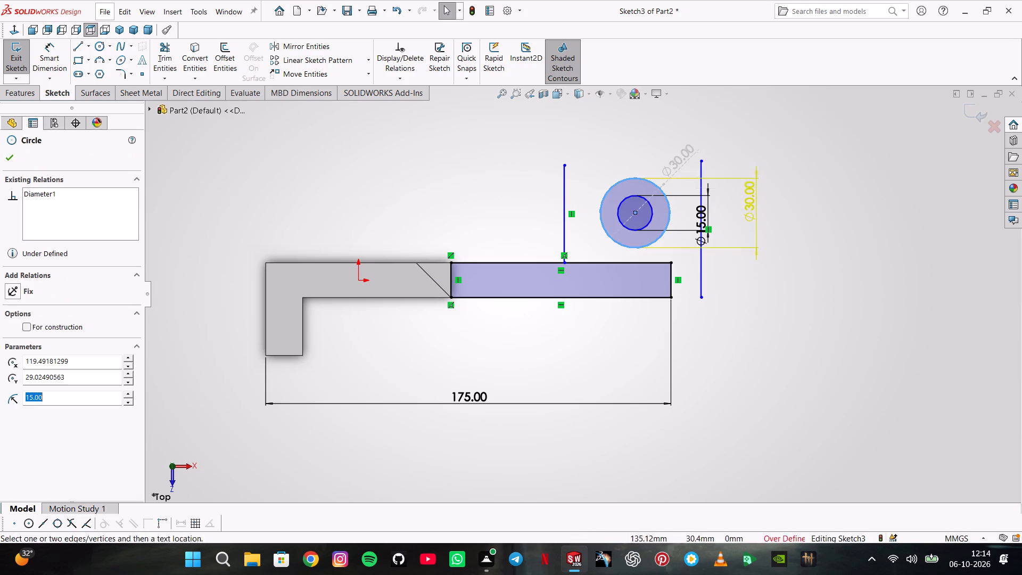
{"action": "left_click", "coordinate": [701, 206], "text": "ctrl"}
{"action": "left_click", "coordinate": [738, 154]}
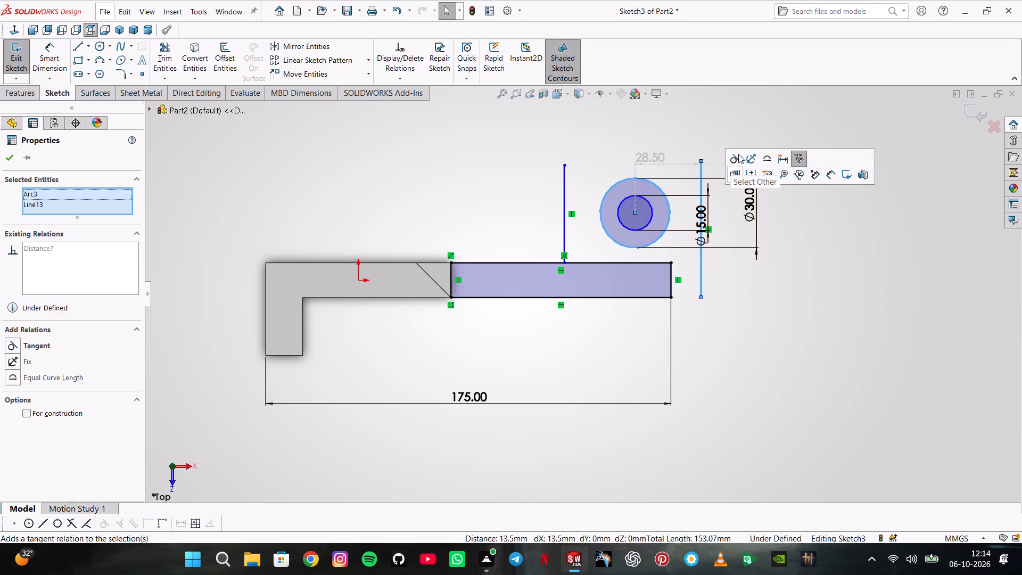
{"action": "left_click", "coordinate": [661, 132]}
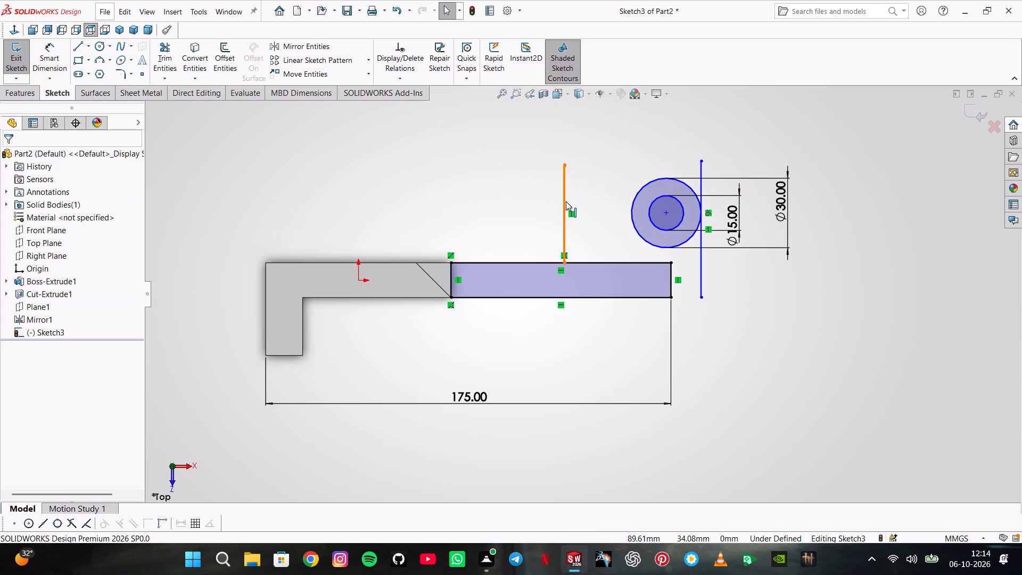
{"action": "left_click", "coordinate": [566, 201], "text": "ctrl"}
{"action": "left_click", "coordinate": [633, 229], "text": "ctrl"}
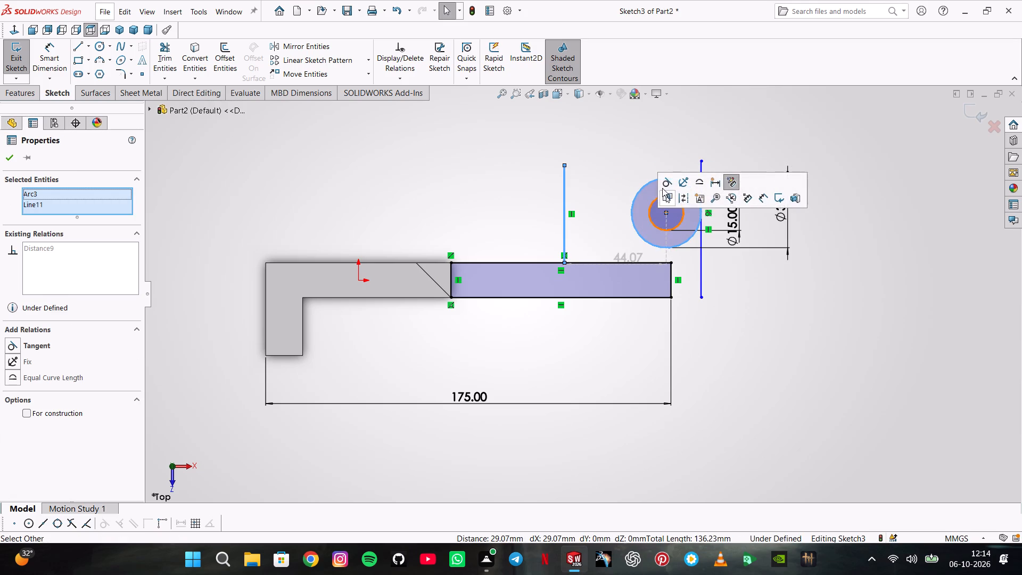
{"action": "left_click", "coordinate": [665, 182]}
{"action": "left_click", "coordinate": [597, 150]}
Make the vertical line on the circle's far side collinear with the rectangle's end edge.
{"action": "left_click", "coordinate": [633, 190], "text": "ctrl"}
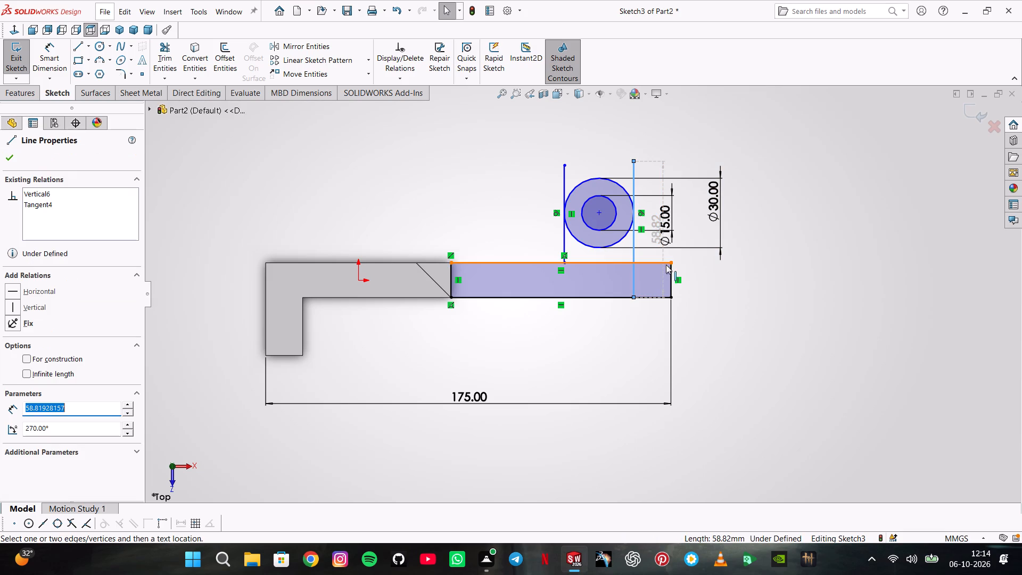
{"action": "left_click", "coordinate": [671, 268], "text": "ctrl"}
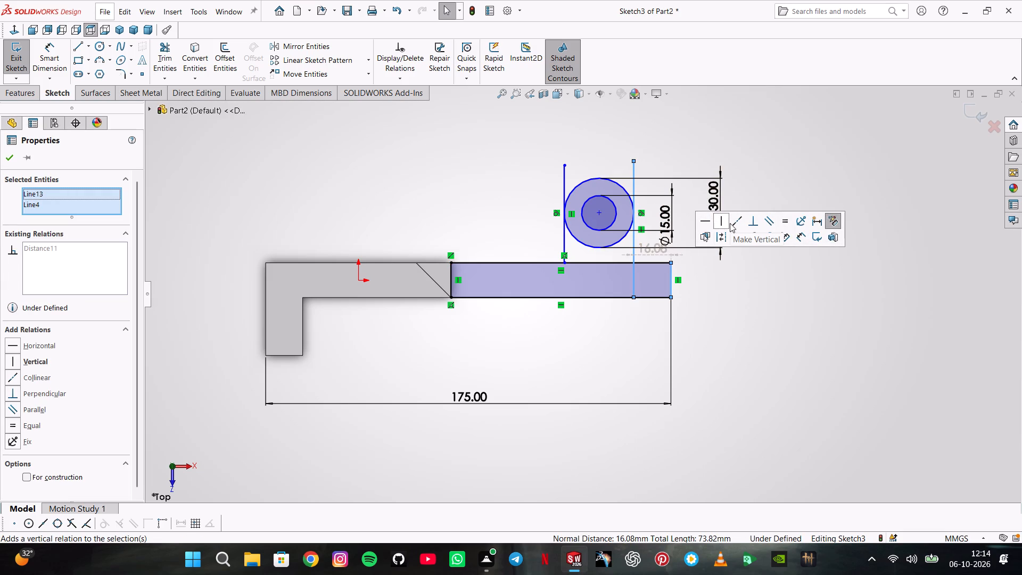
{"action": "left_click", "coordinate": [731, 223]}
{"action": "left_click", "coordinate": [705, 120]}
Trim the vertical lines above their tangent points and the lower half of the 30 mm circle.
{"action": "scroll", "coordinate": [685, 285], "scroll_direction": "down", "scroll_amount": 3}
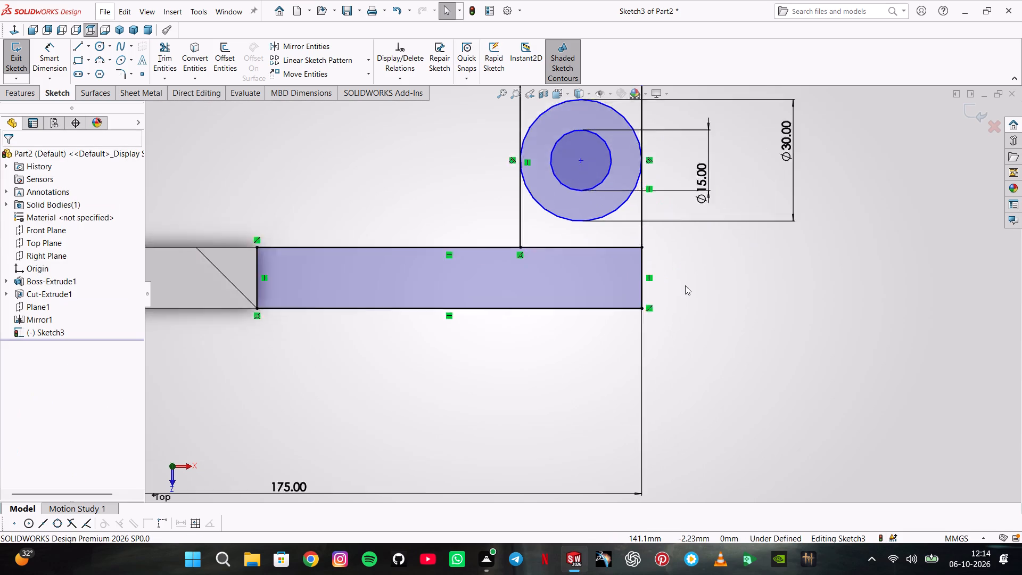
{"action": "scroll", "coordinate": [685, 285], "scroll_direction": "down", "scroll_amount": 1}
{"action": "scroll", "coordinate": [644, 218], "scroll_direction": "up", "scroll_amount": 4}
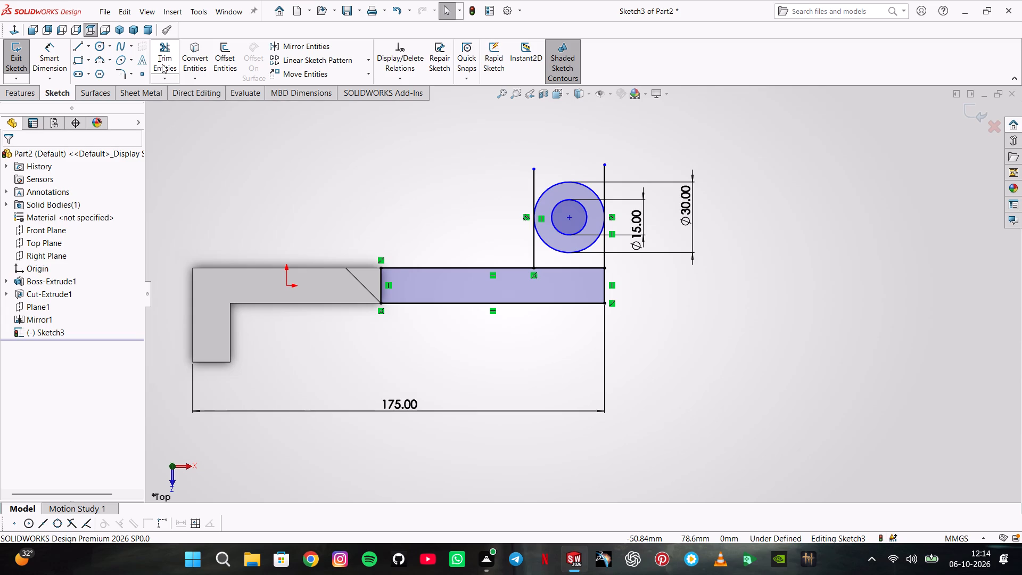
{"action": "left_click", "coordinate": [167, 67]}
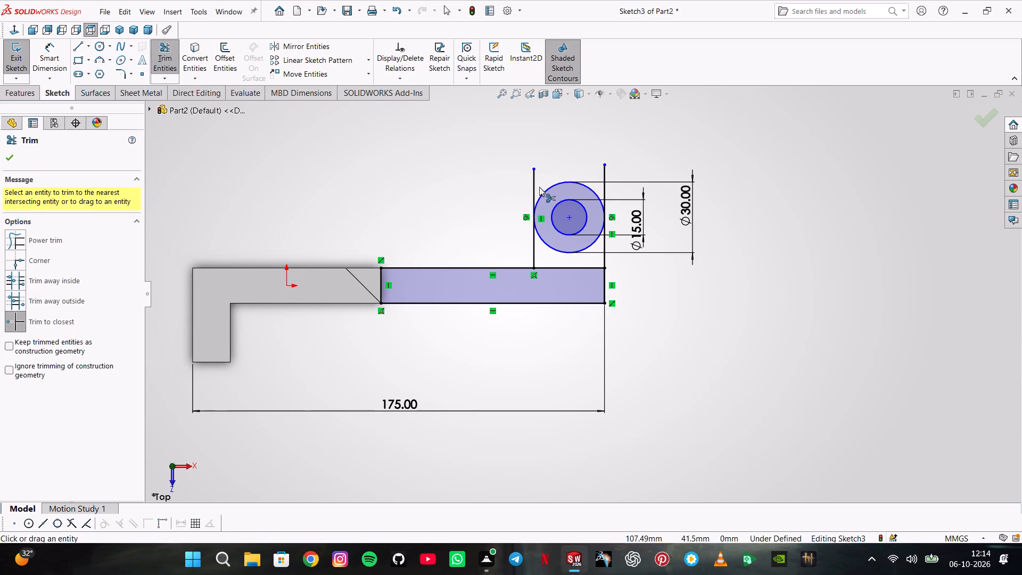
{"action": "left_click", "coordinate": [532, 181]}
{"action": "left_click", "coordinate": [532, 183]}
{"action": "left_click", "coordinate": [608, 176]}
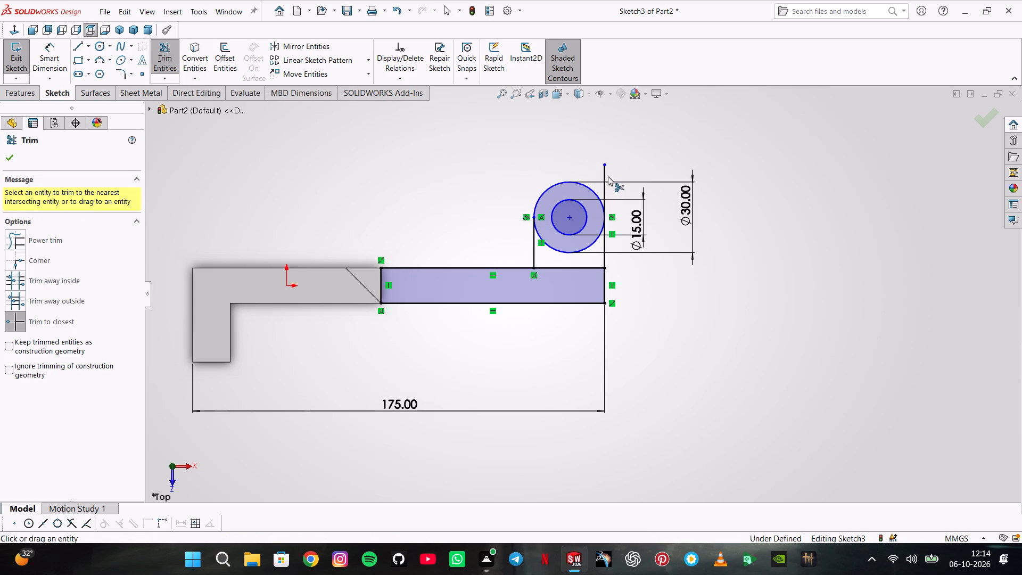
{"action": "left_click", "coordinate": [586, 244]}
{"action": "left_click", "coordinate": [580, 252]}
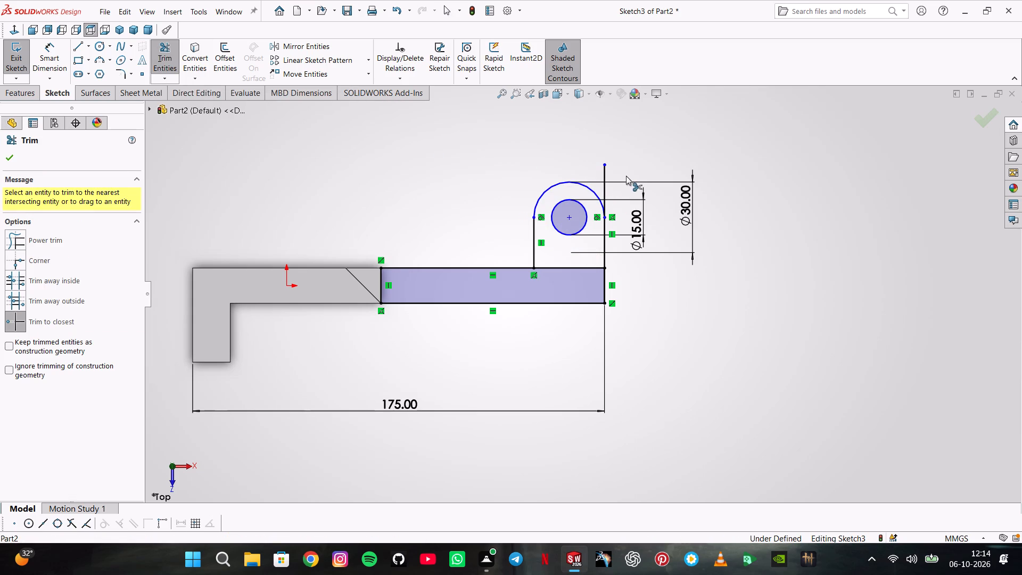
{"action": "left_click", "coordinate": [607, 177]}
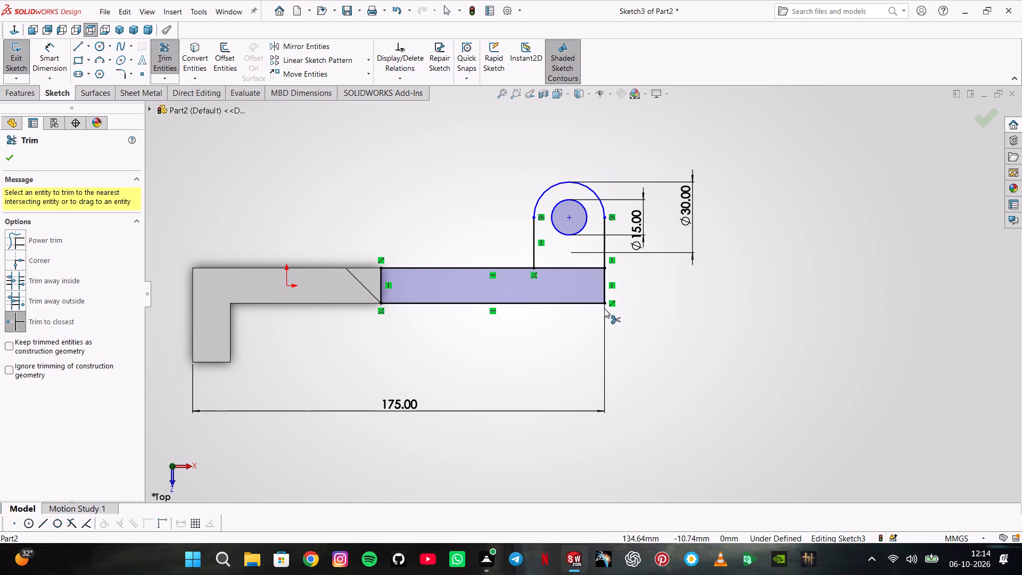
Trim the overlapping end segment and the rectangle's upper edge between the vertical lines, and exit the sketch.
{"action": "left_click", "coordinate": [603, 291]}
{"action": "left_click", "coordinate": [580, 270]}
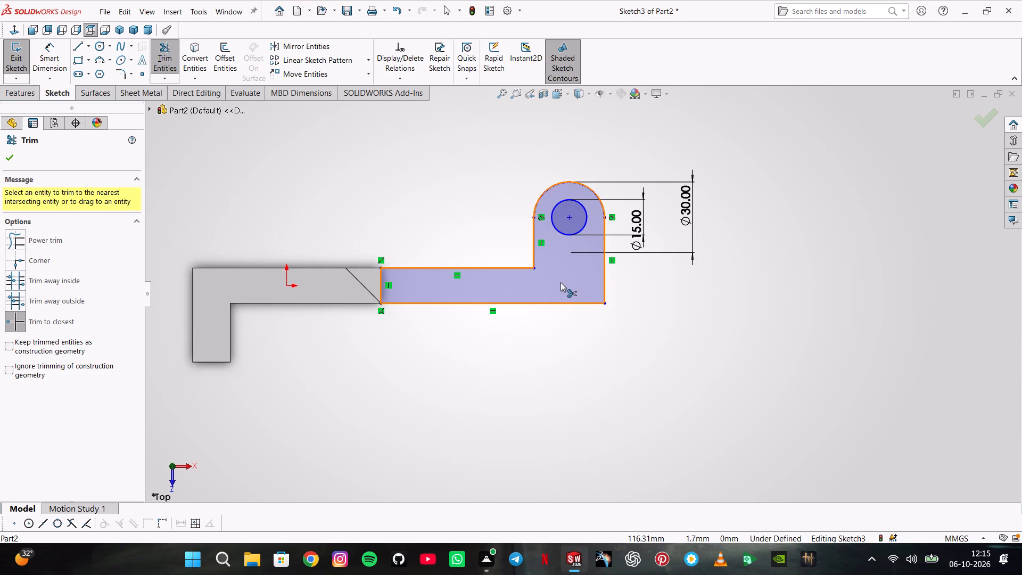
{"action": "middle_click_drag", "start_coordinate": [429, 221], "coordinate": [402, 283]}
{"action": "scroll", "coordinate": [402, 283], "scroll_direction": "up", "scroll_amount": 1}
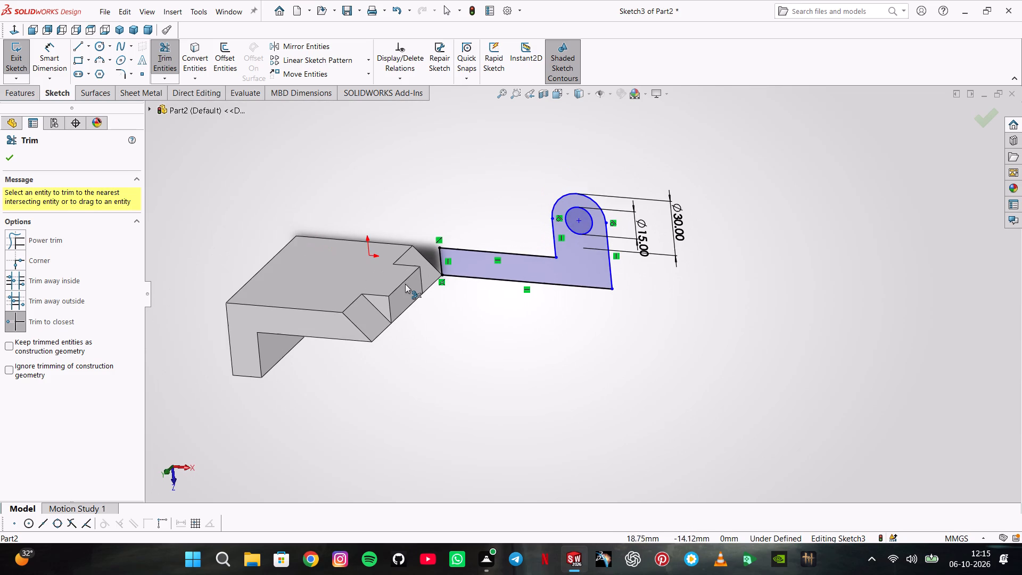
{"action": "left_click", "coordinate": [14, 156]}
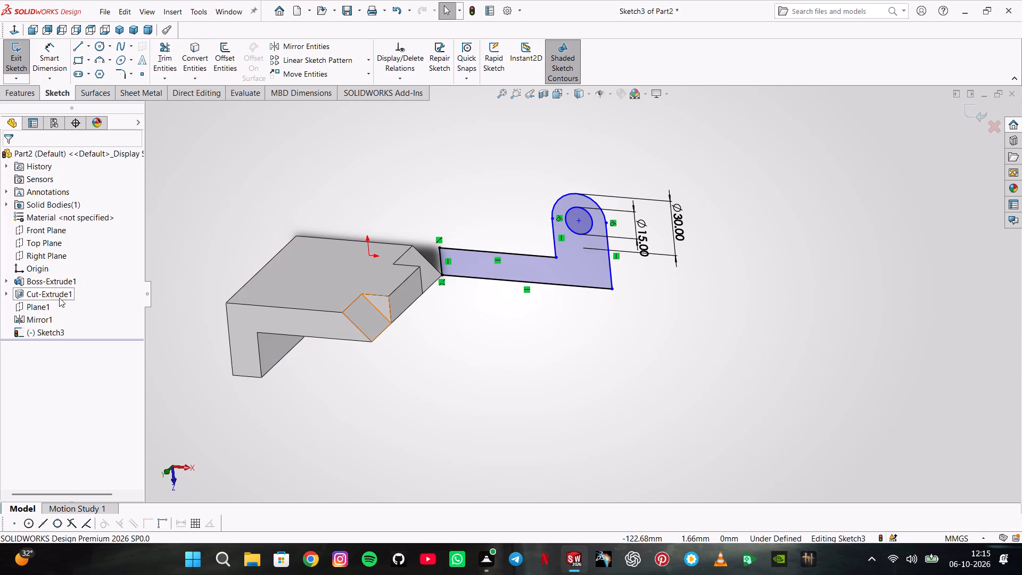
{"action": "left_click", "coordinate": [21, 73]}
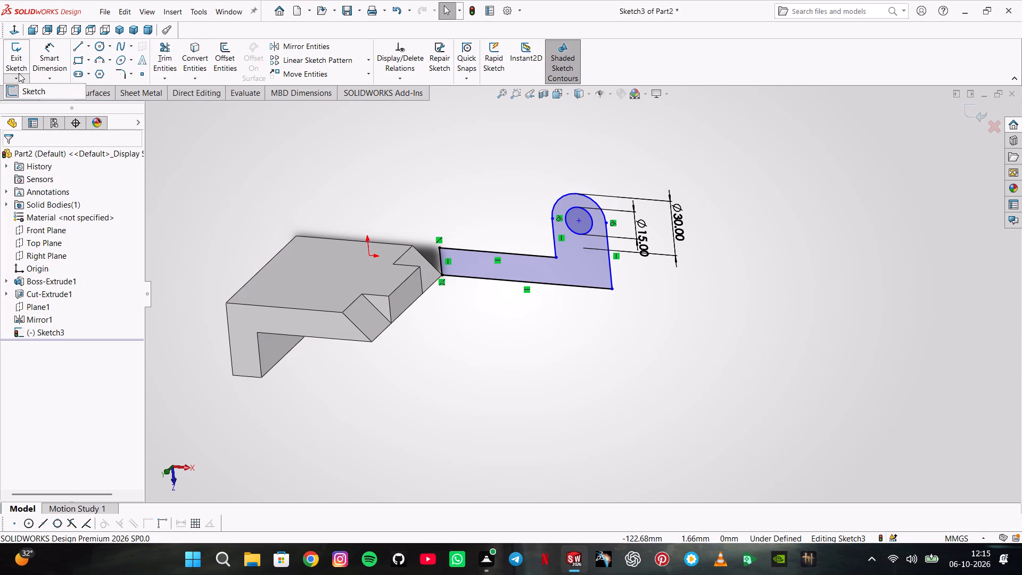
{"action": "left_click", "coordinate": [21, 50]}
Change the sketch plane of the arm profile (Sketch3) from Top Plane to Plane1.
{"action": "right_click", "coordinate": [59, 331]}
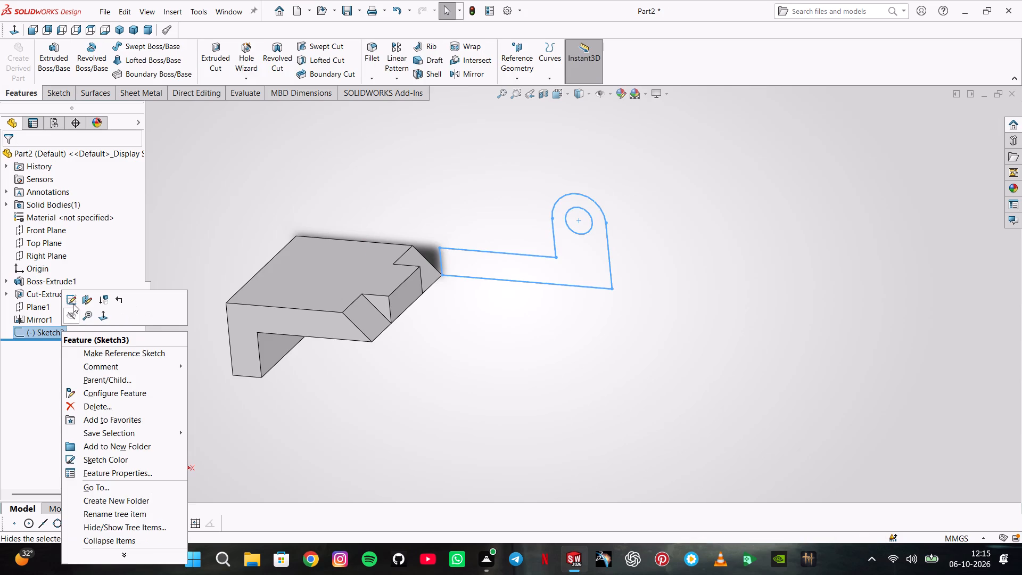
{"action": "left_click", "coordinate": [83, 302]}
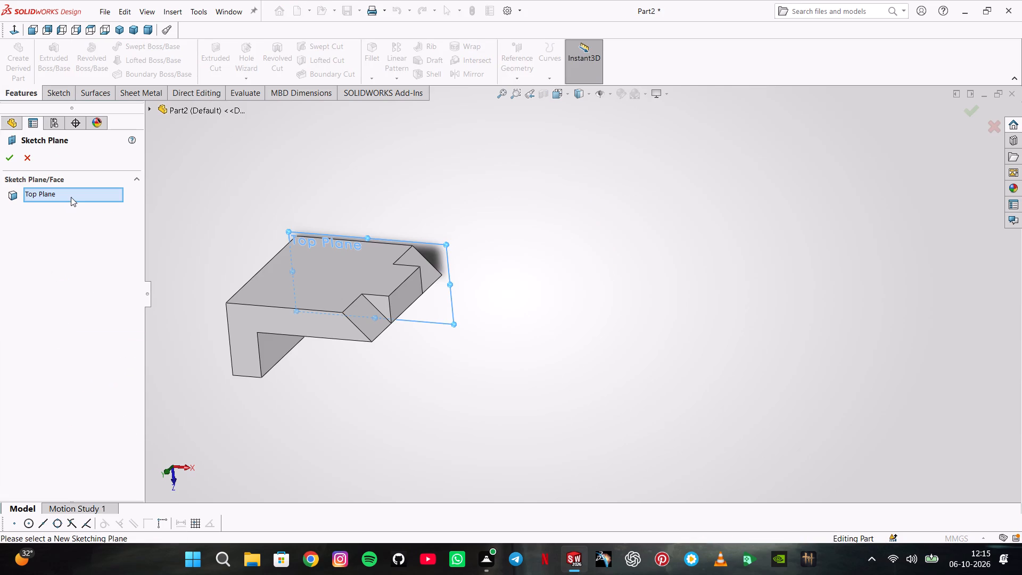
{"action": "left_click", "coordinate": [75, 196]}
{"action": "left_click", "coordinate": [152, 107]}
{"action": "scroll", "coordinate": [229, 193], "scroll_direction": "down", "scroll_amount": 2}
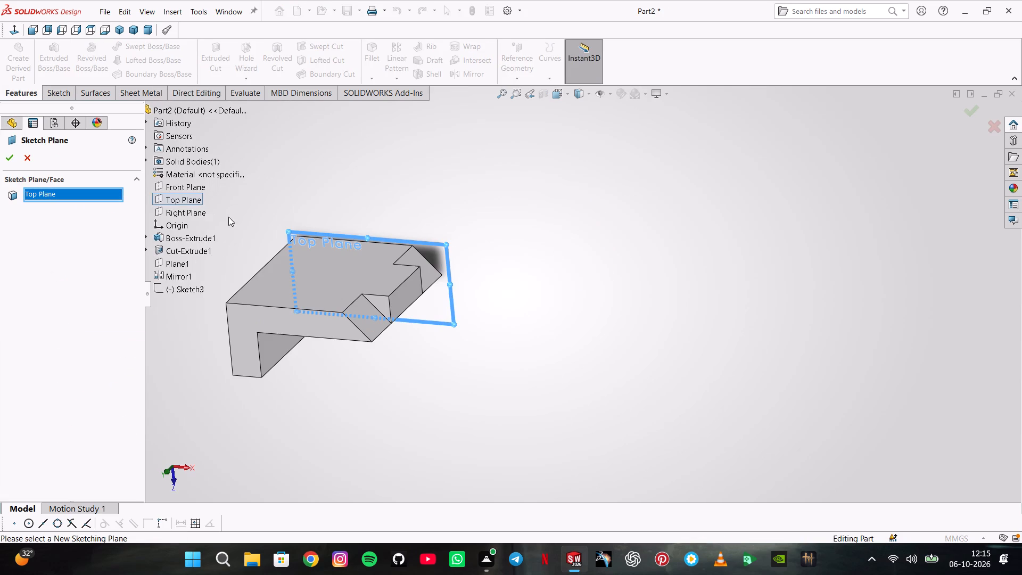
{"action": "scroll", "coordinate": [211, 234], "scroll_direction": "up", "scroll_amount": 1}
{"action": "left_click", "coordinate": [195, 260]}
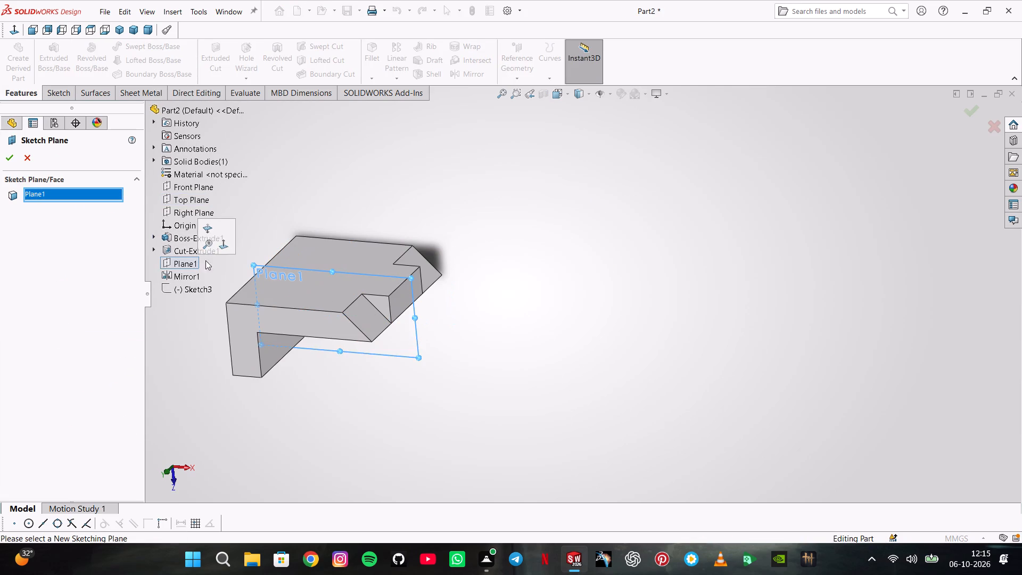
{"action": "left_click", "coordinate": [13, 155]}
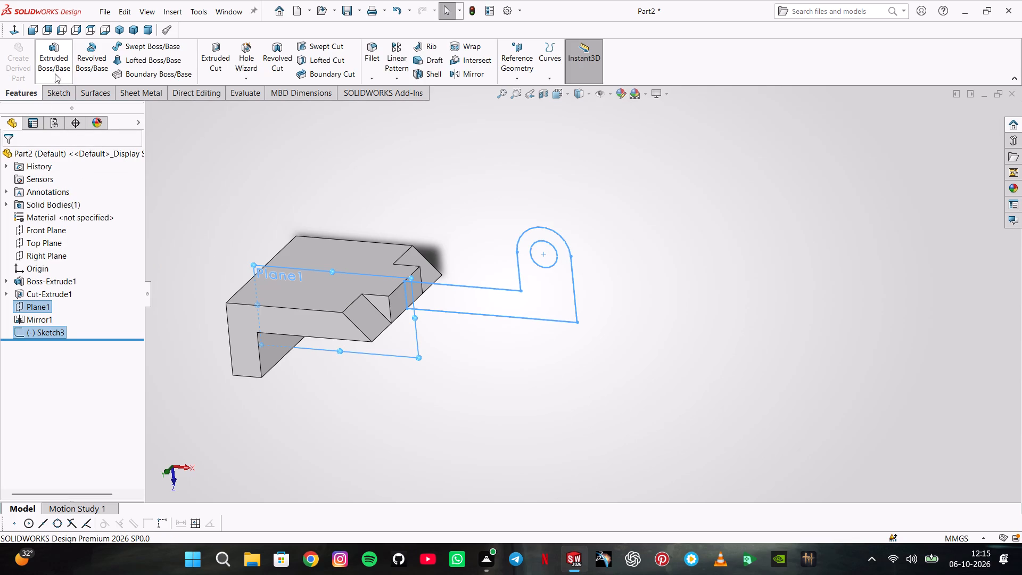
Extrude the arm profile as a Mid Plane boss with a depth of 30 mm.
{"action": "left_click", "coordinate": [42, 59]}
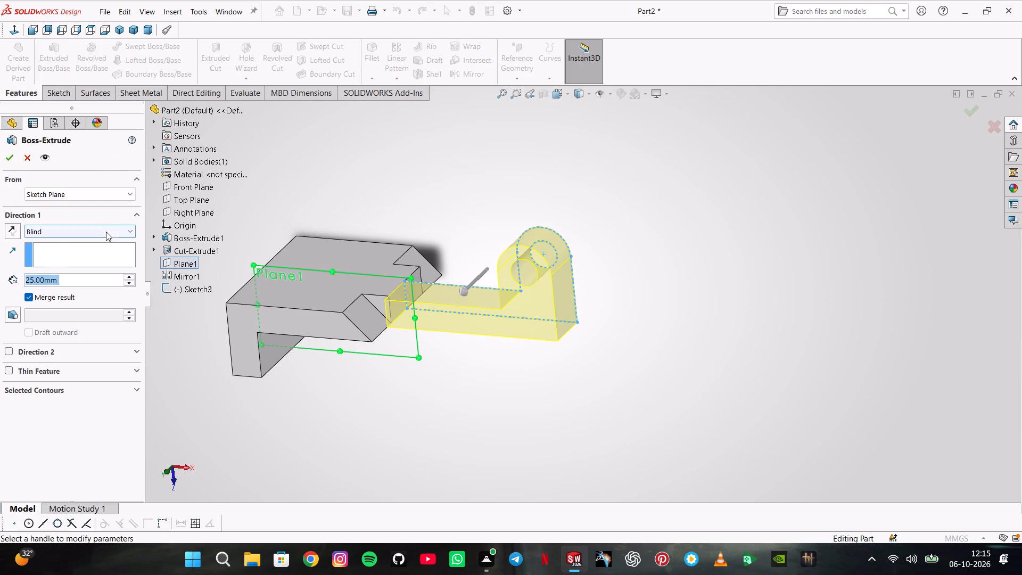
{"action": "left_click", "coordinate": [106, 234]}
{"action": "left_click", "coordinate": [54, 295]}
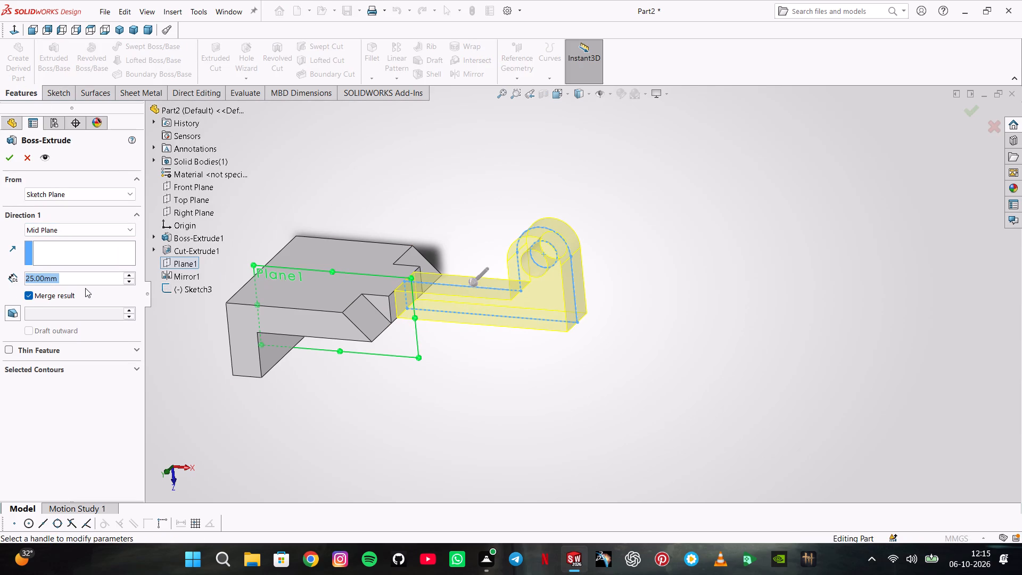
{"action": "type", "text": "30"}
{"action": "key", "text": "Return"}
{"action": "key", "text": "Return"}
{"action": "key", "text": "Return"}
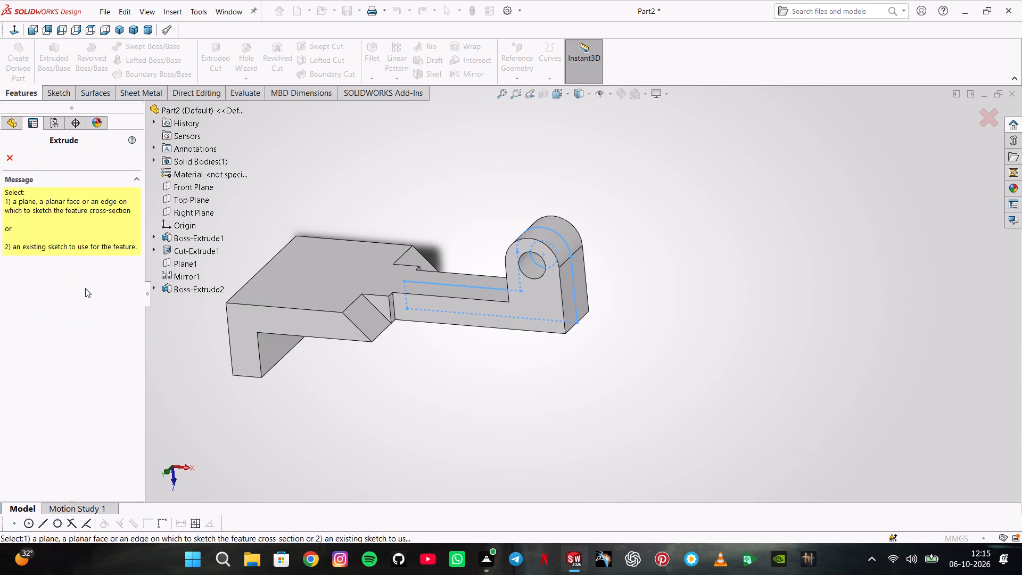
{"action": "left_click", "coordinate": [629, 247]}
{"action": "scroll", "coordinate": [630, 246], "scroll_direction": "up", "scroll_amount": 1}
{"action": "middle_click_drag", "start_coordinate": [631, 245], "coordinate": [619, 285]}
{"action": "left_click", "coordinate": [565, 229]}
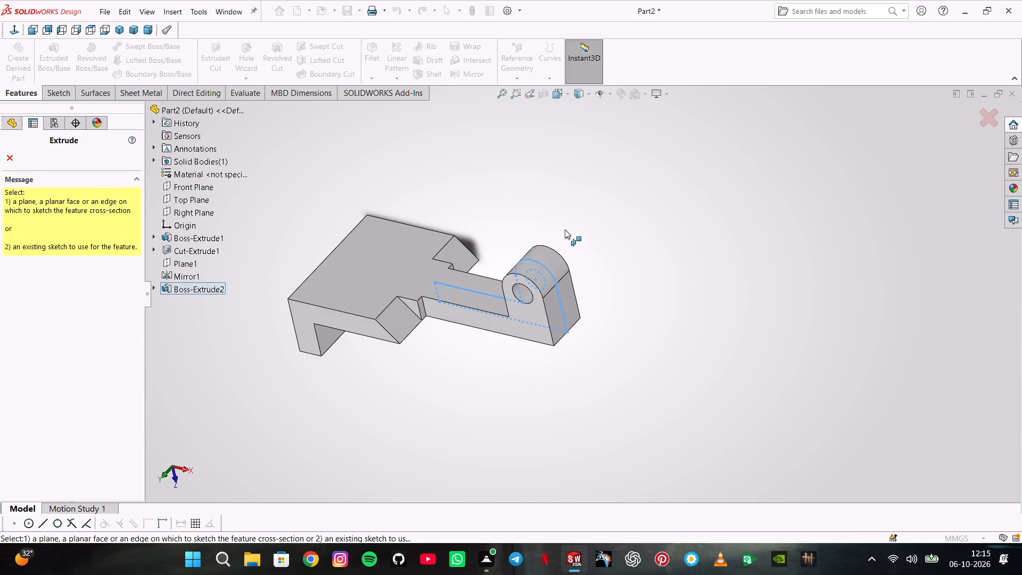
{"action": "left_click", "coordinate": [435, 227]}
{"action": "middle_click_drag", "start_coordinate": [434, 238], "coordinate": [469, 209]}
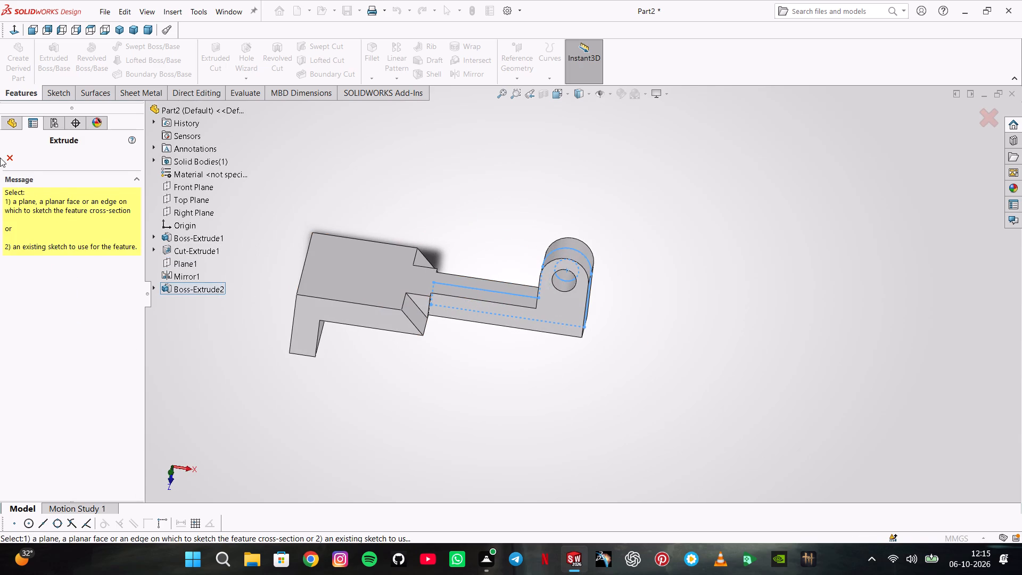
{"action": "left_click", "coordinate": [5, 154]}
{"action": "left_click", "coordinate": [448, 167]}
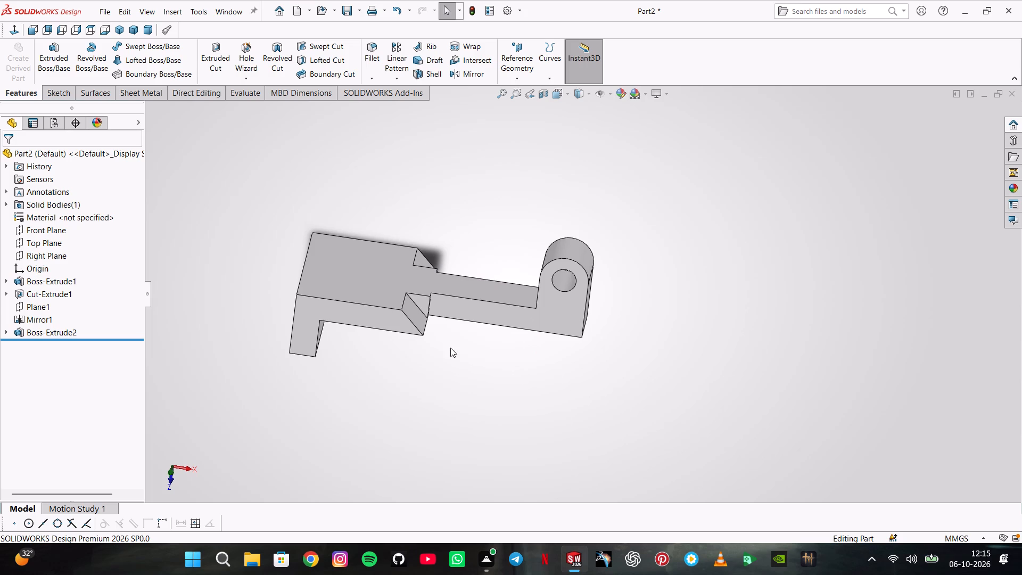
On the L-block's 40 by 90 mm outer face, sketch two vertically aligned circles near opposite ends, about 11 mm and 22 mm in diameter.
{"action": "middle_click_drag", "start_coordinate": [449, 346], "coordinate": [506, 348]}
{"action": "left_click", "coordinate": [328, 271]}
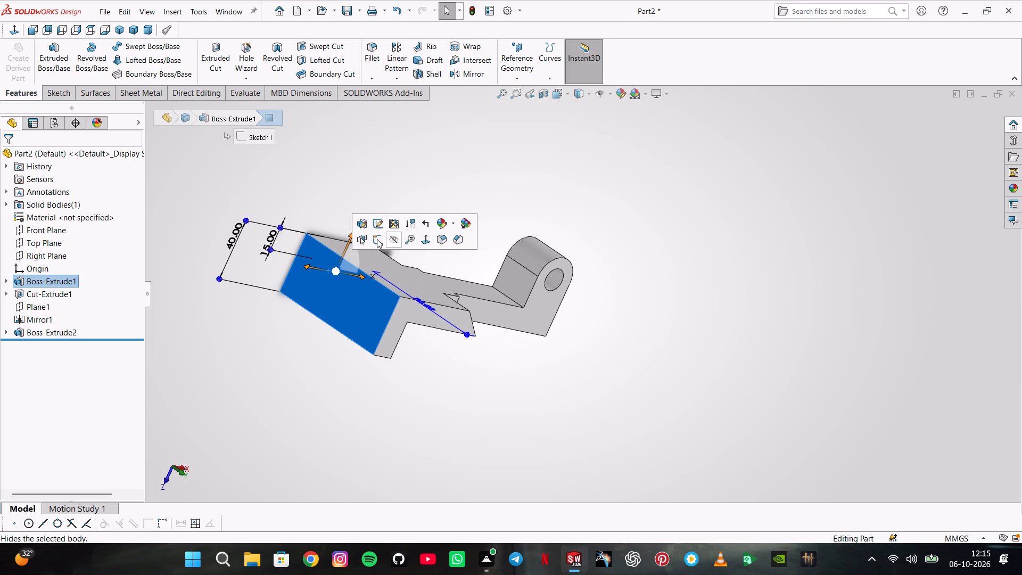
{"action": "left_click", "coordinate": [377, 239]}
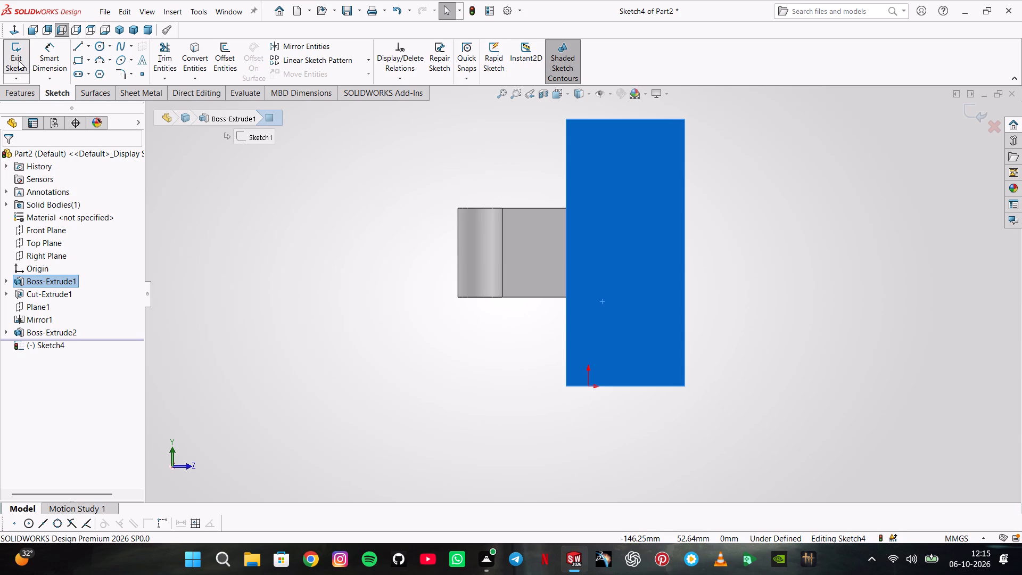
{"action": "left_click", "coordinate": [104, 48]}
{"action": "left_click", "coordinate": [649, 169]}
{"action": "left_click", "coordinate": [656, 153]}
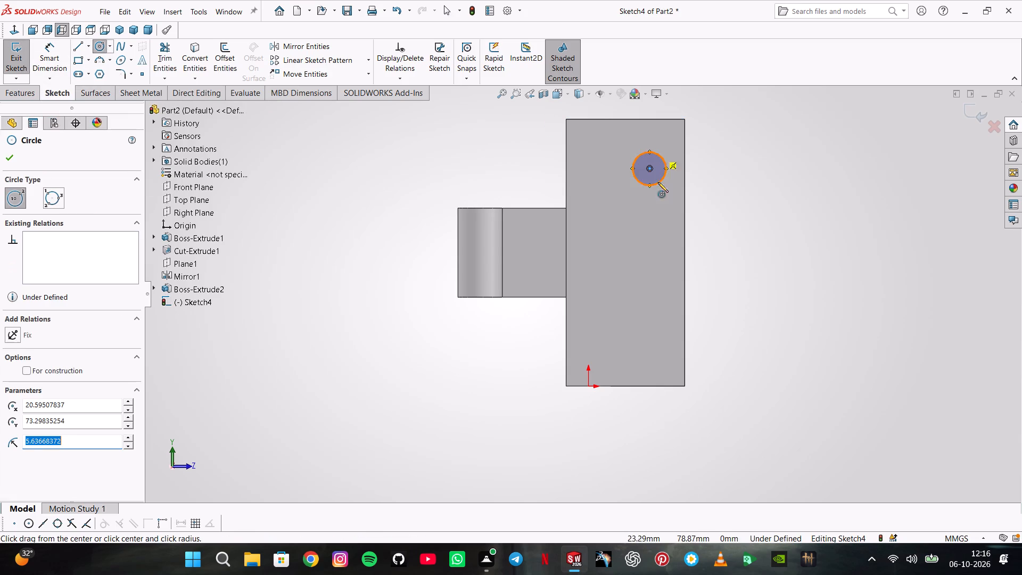
{"action": "left_click", "coordinate": [649, 356]}
{"action": "left_click", "coordinate": [670, 331]}
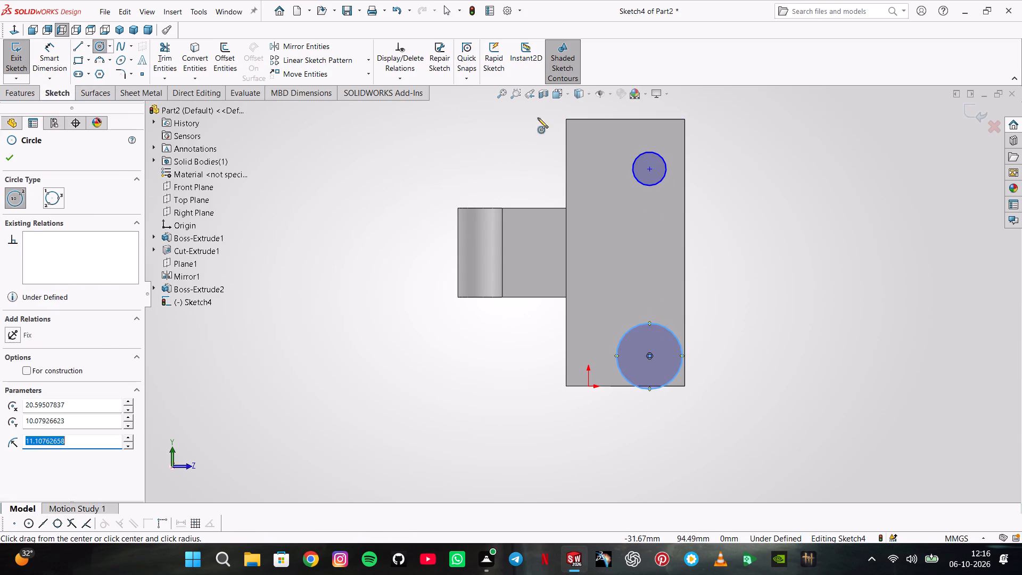
Apply an Equal relation between the two circles on the L-block's outer face.
{"action": "key", "text": "Escape"}
{"action": "left_click", "coordinate": [650, 161]}
{"action": "left_click", "coordinate": [640, 340], "text": "ctrl"}
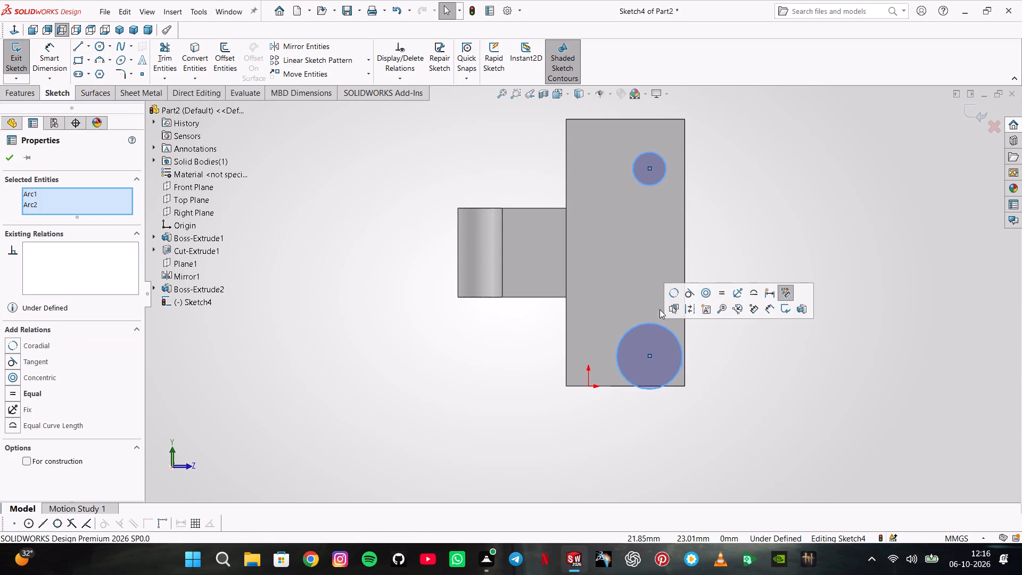
{"action": "left_click", "coordinate": [715, 290]}
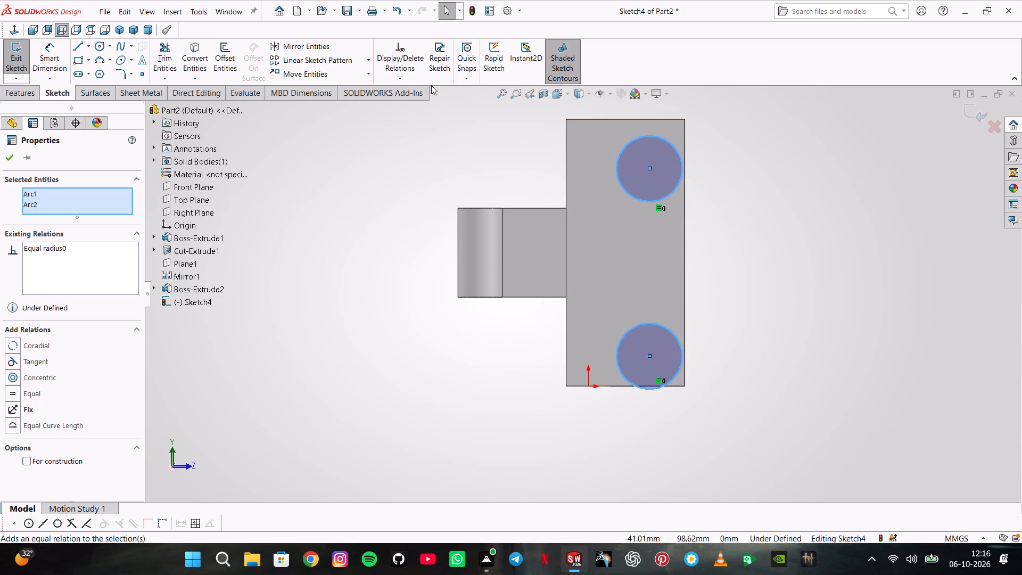
Dimension the upper circle's diameter as 10 mm and exit the sketch.
{"action": "left_click", "coordinate": [57, 57]}
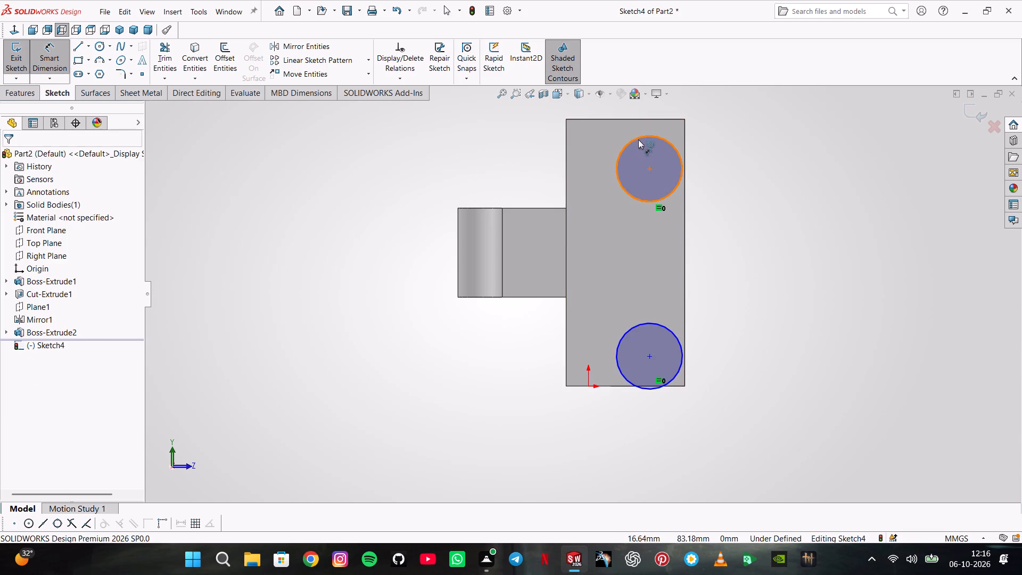
{"action": "left_click", "coordinate": [638, 139]}
{"action": "left_click", "coordinate": [751, 176]}
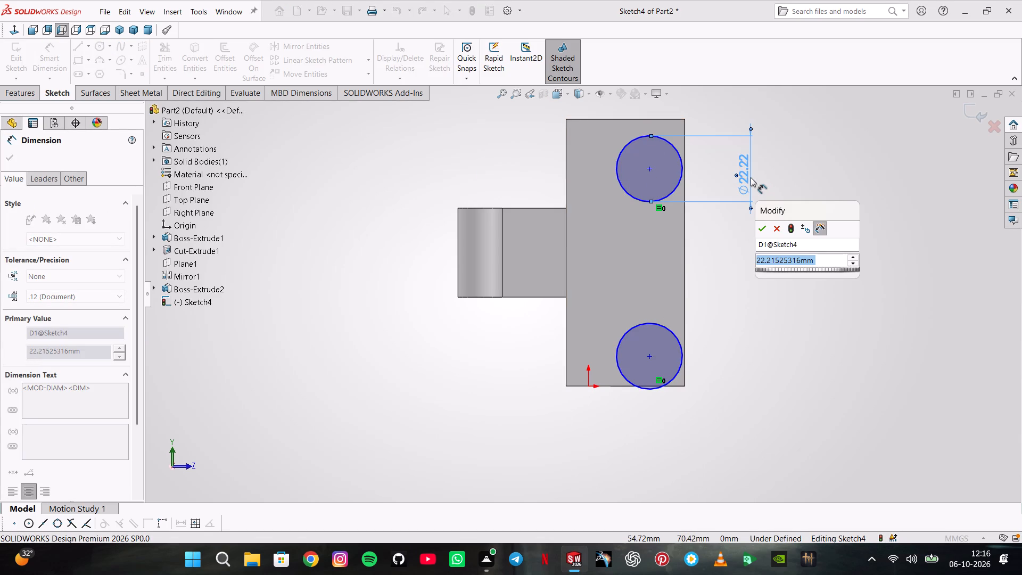
{"action": "type", "text": "10"}
{"action": "key", "text": "Return"}
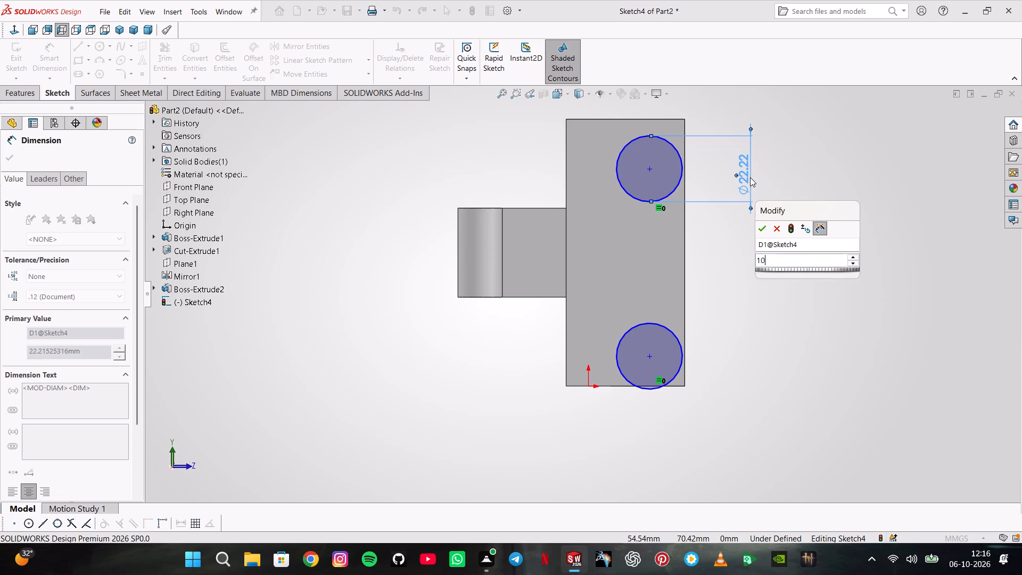
{"action": "key", "text": "Escape"}
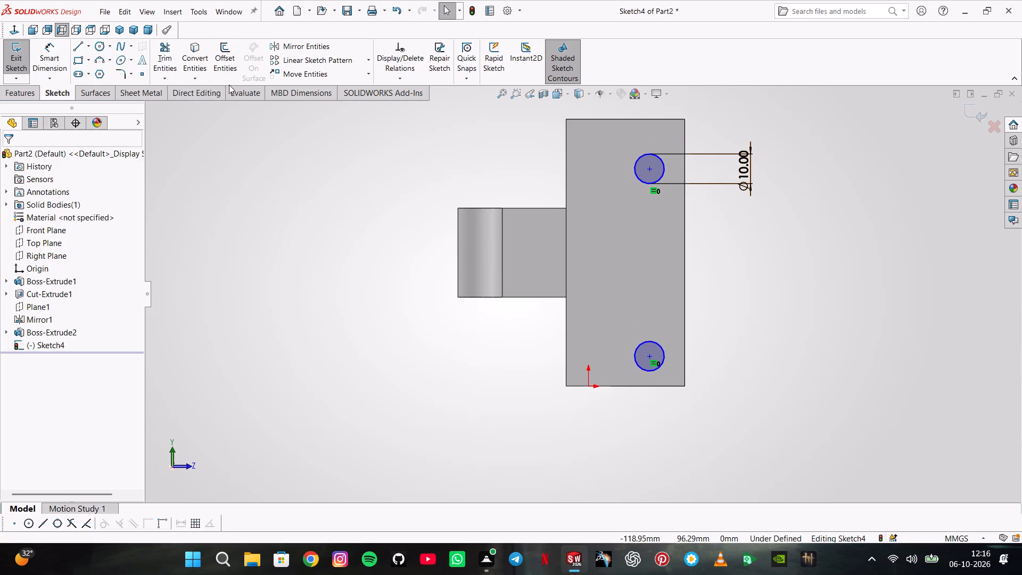
{"action": "left_click", "coordinate": [21, 62]}
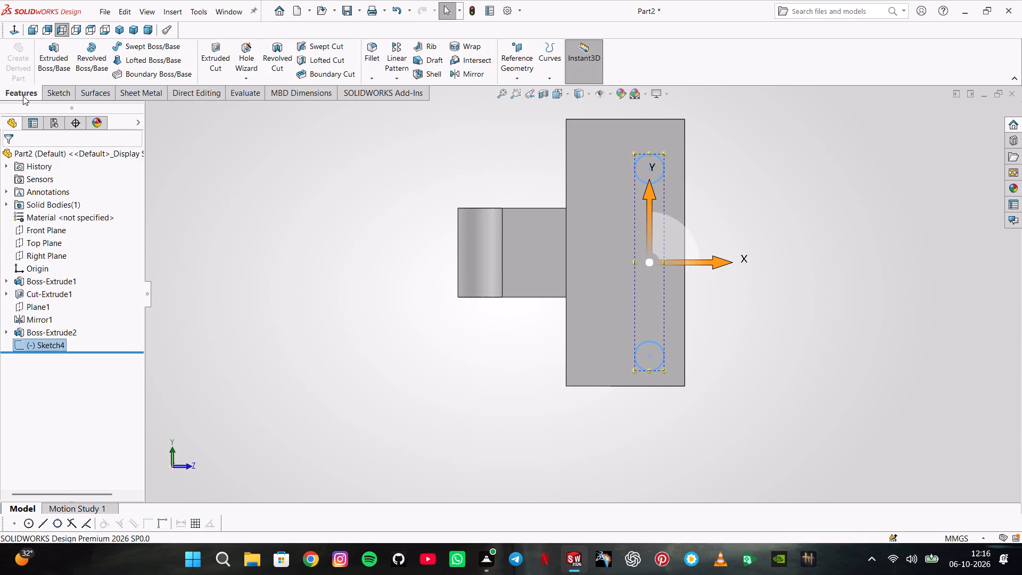
Apply a constant-size 10 mm fillet to the two short corner edges at the free side of the L-block's circle-bearing face.
{"action": "left_click", "coordinate": [23, 96]}
{"action": "left_click", "coordinate": [371, 52]}
{"action": "middle_click_drag", "start_coordinate": [825, 190], "coordinate": [803, 202]}
{"action": "scroll", "coordinate": [600, 129], "scroll_direction": "down", "scroll_amount": 4}
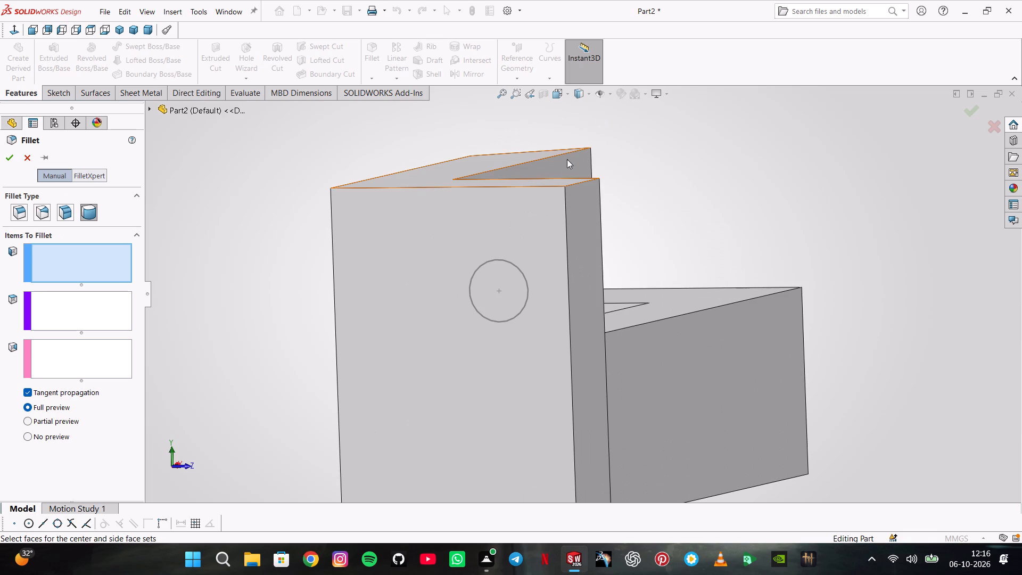
{"action": "left_click", "coordinate": [576, 184]}
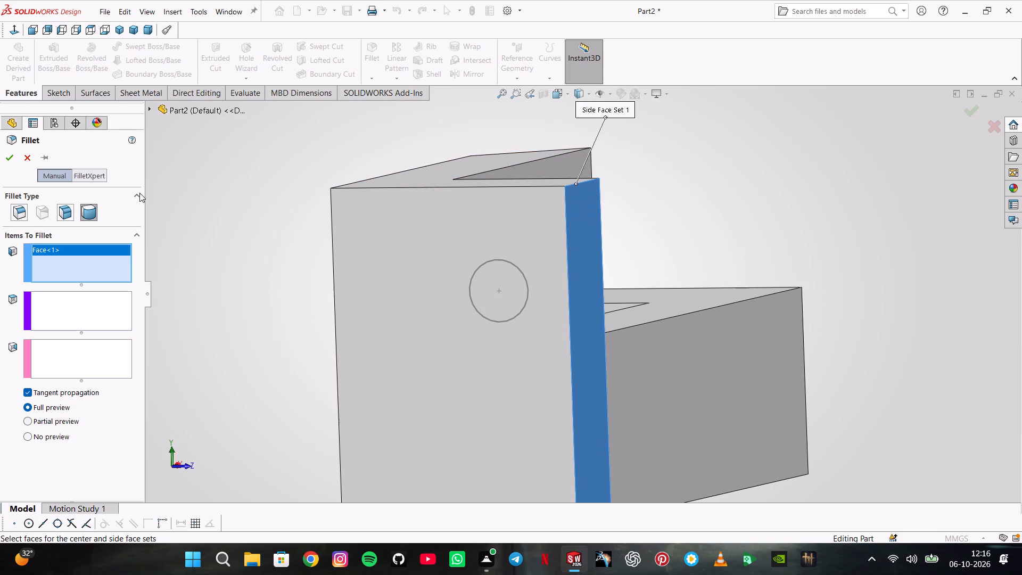
{"action": "right_click", "coordinate": [84, 262]}
{"action": "left_click", "coordinate": [97, 270]}
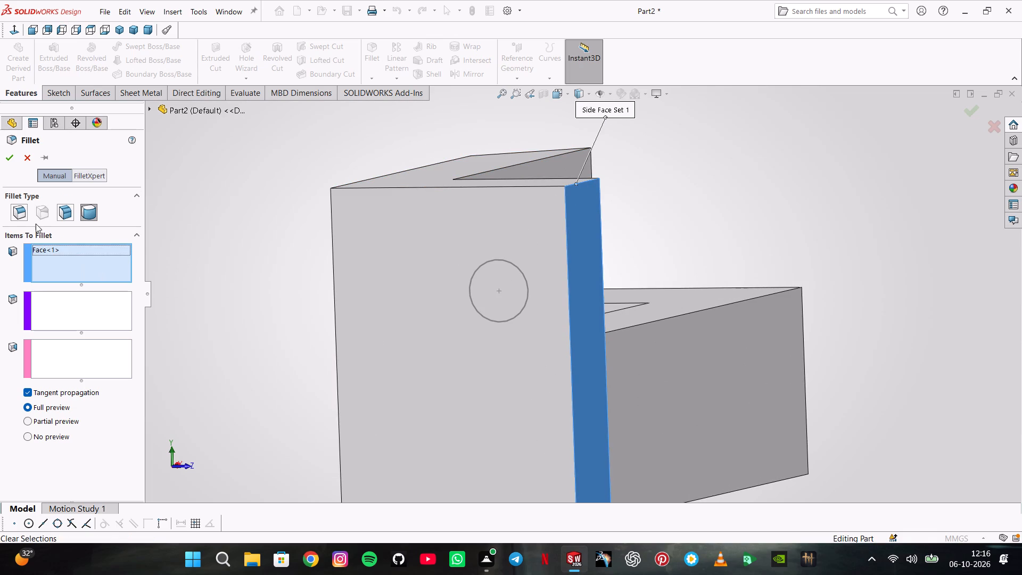
{"action": "left_click", "coordinate": [21, 212]}
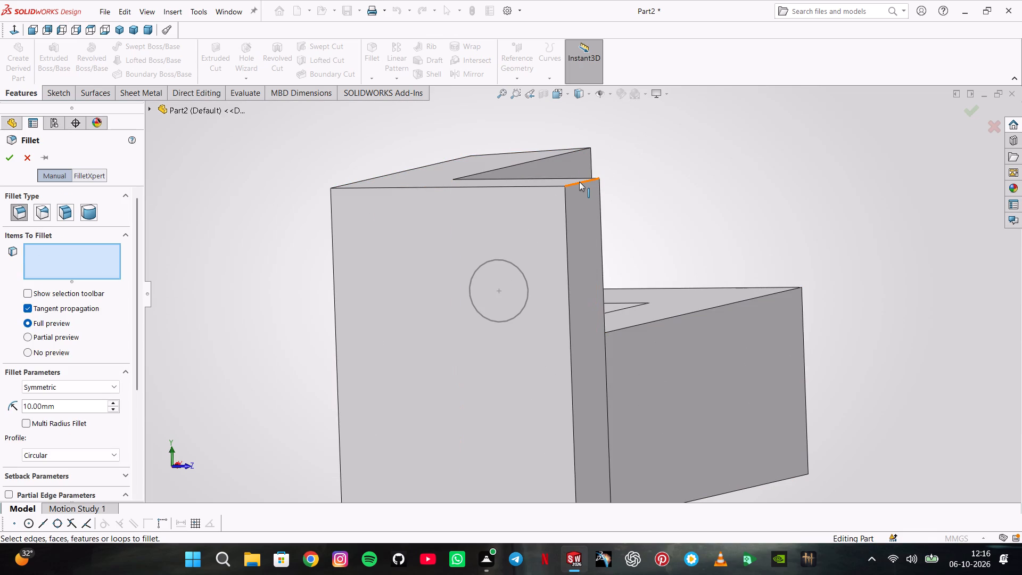
{"action": "left_click", "coordinate": [579, 182]}
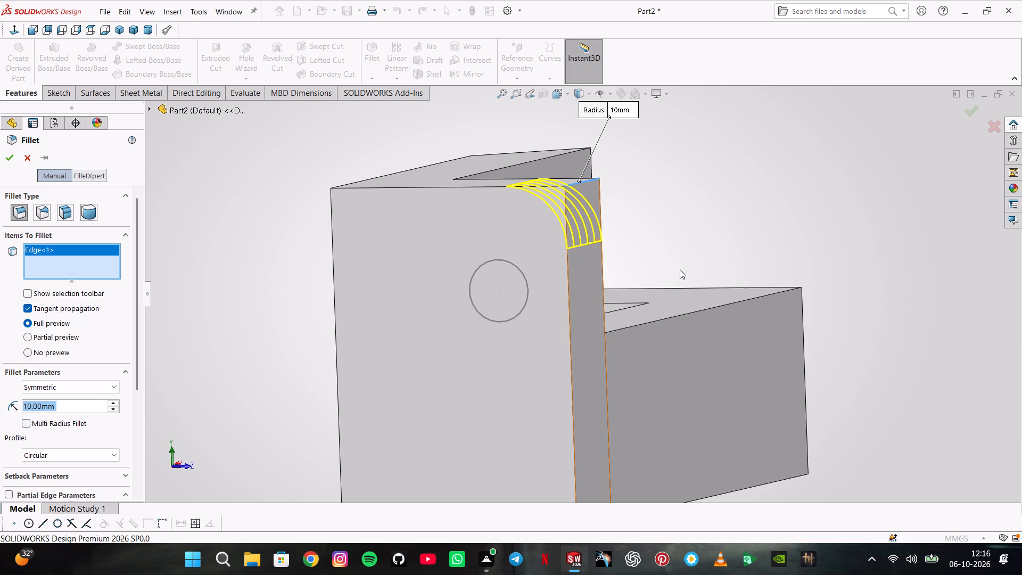
{"action": "scroll", "coordinate": [666, 289], "scroll_direction": "up", "scroll_amount": 3}
{"action": "scroll", "coordinate": [526, 529], "scroll_direction": "down", "scroll_amount": 1}
{"action": "scroll", "coordinate": [532, 522], "scroll_direction": "up", "scroll_amount": 3}
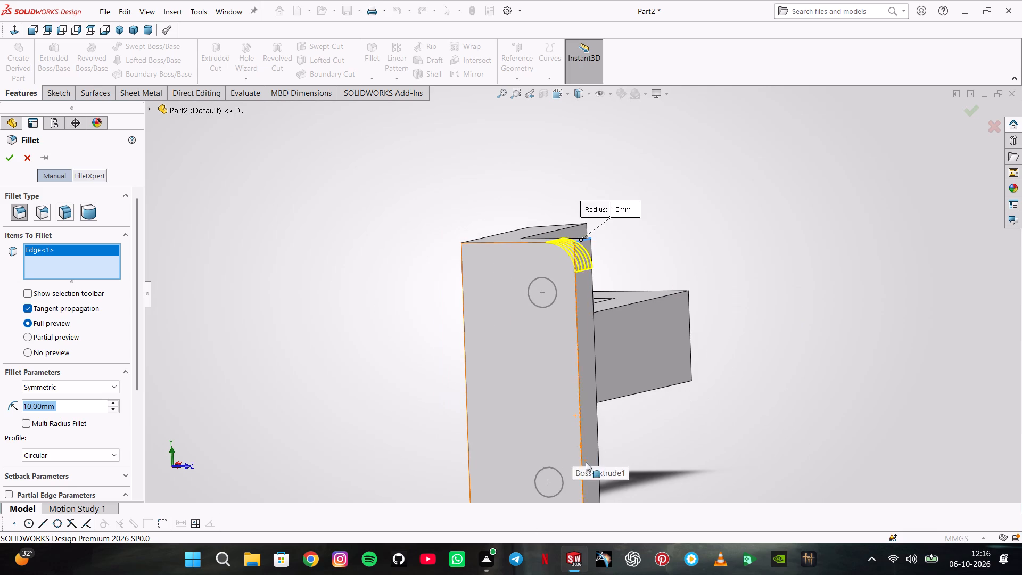
{"action": "scroll", "coordinate": [589, 472], "scroll_direction": "up", "scroll_amount": 2}
{"action": "scroll", "coordinate": [592, 454], "scroll_direction": "down", "scroll_amount": 6}
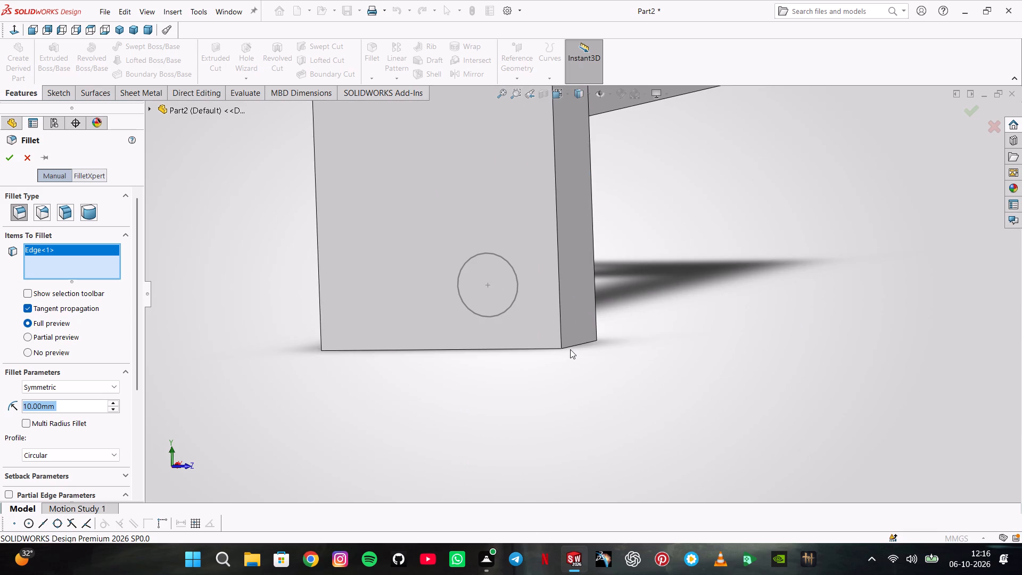
{"action": "left_click", "coordinate": [572, 348]}
{"action": "key", "text": "Return"}
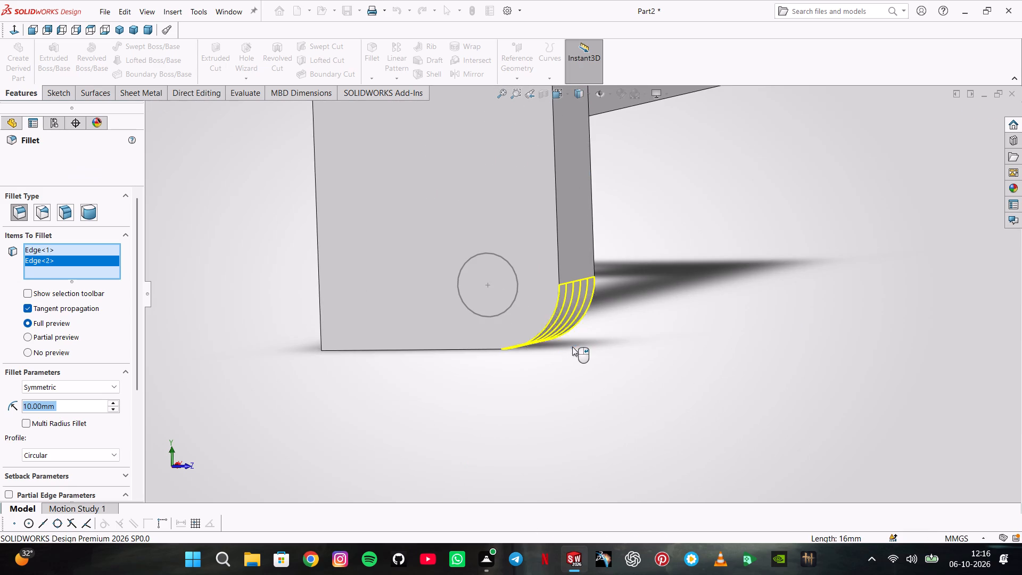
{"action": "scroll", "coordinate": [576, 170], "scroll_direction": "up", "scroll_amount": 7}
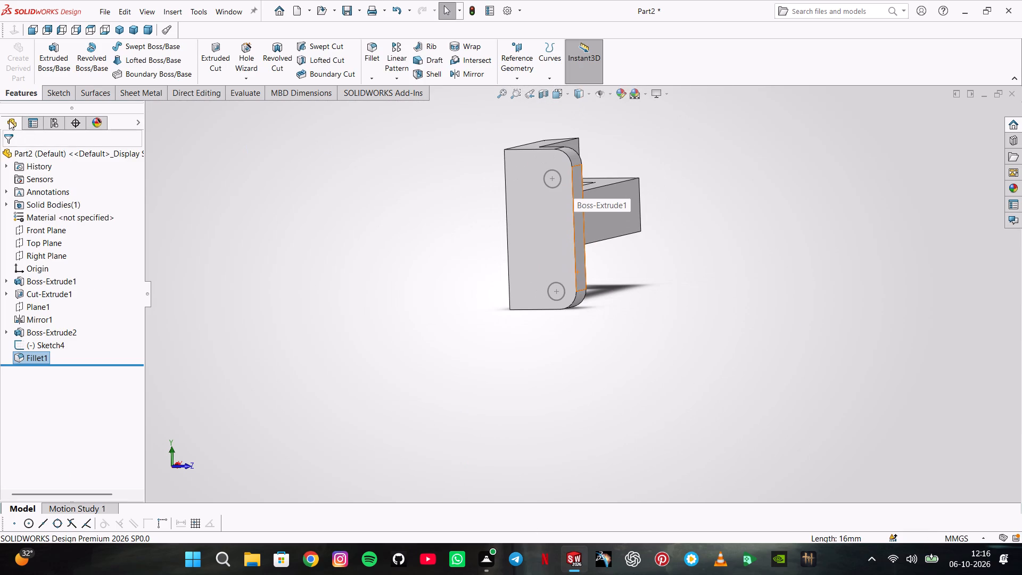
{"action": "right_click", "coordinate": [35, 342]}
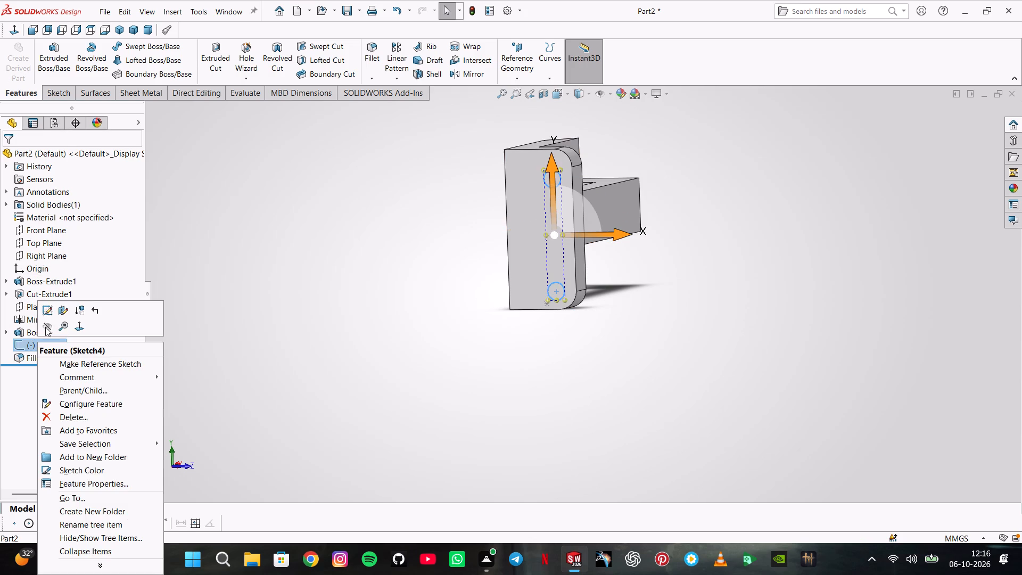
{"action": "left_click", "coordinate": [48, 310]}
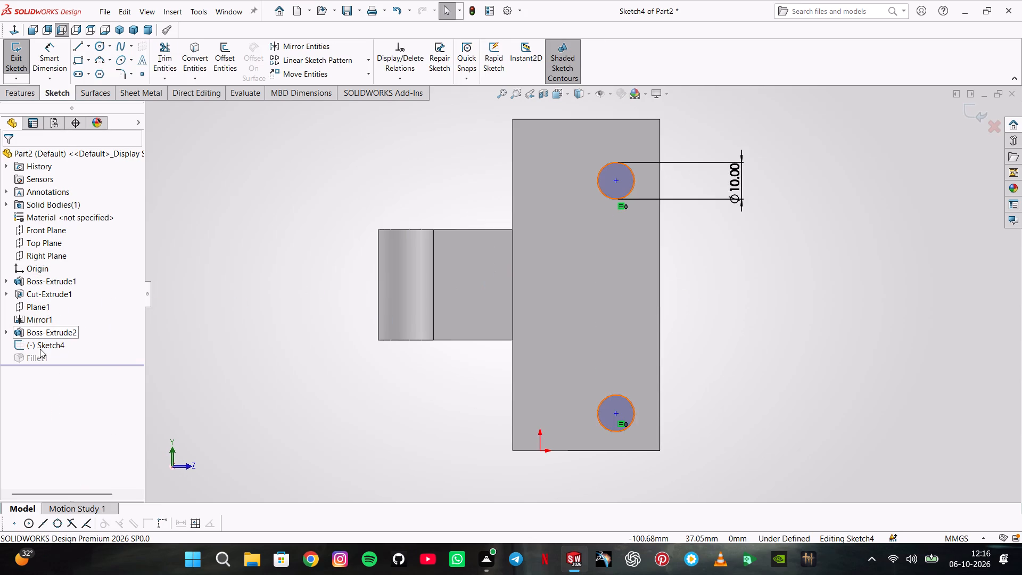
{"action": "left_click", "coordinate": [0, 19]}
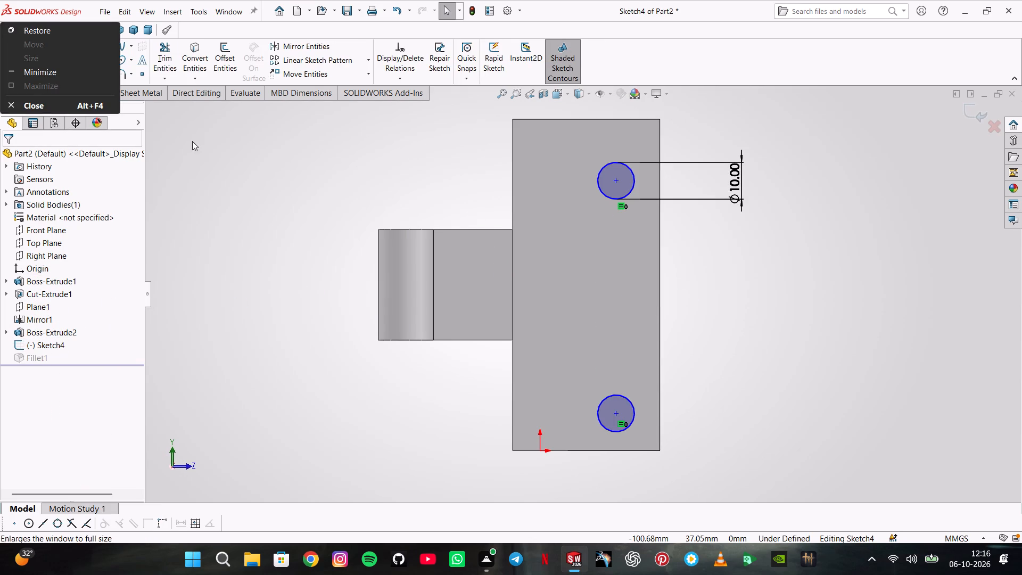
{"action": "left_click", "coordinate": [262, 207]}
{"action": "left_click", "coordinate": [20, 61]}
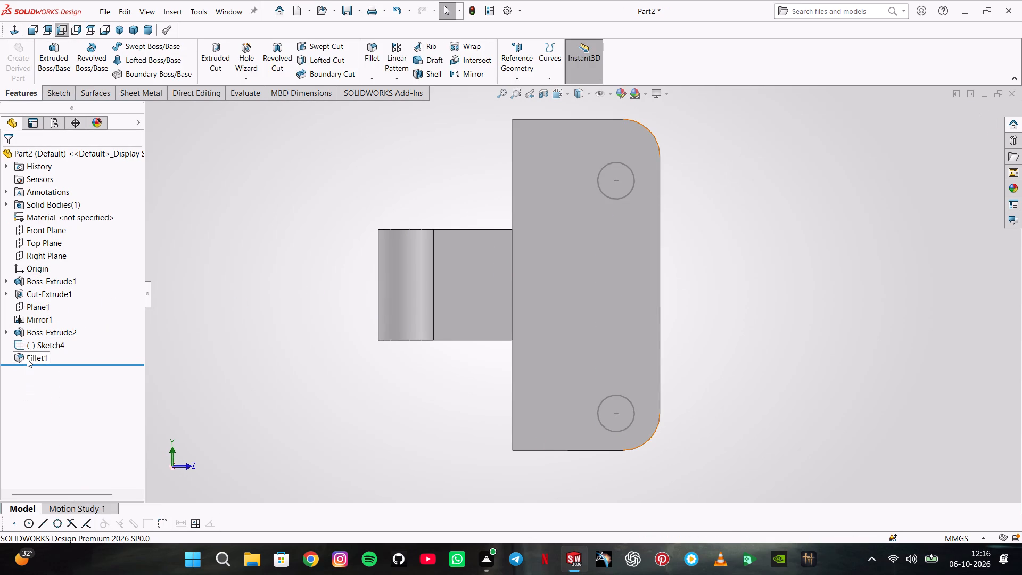
Reorder Fillet1 so it comes before Sketch4 in the feature history.
{"action": "left_click_drag", "start_coordinate": [27, 358], "coordinate": [28, 335]}
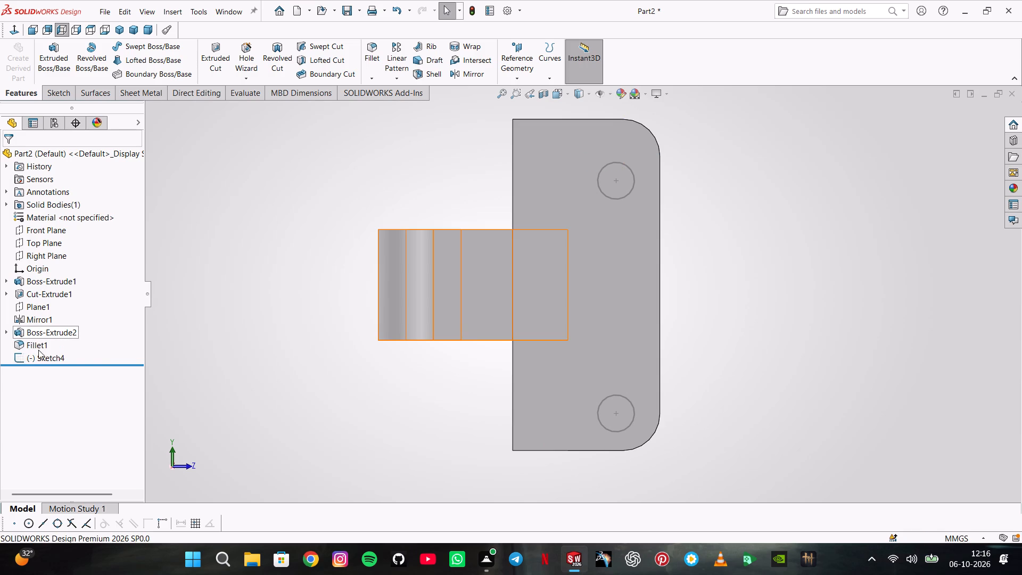
Reopen Sketch4 for editing and make the upper circle's centre concentric with the upper filleted corner arc.
{"action": "left_click", "coordinate": [68, 358]}
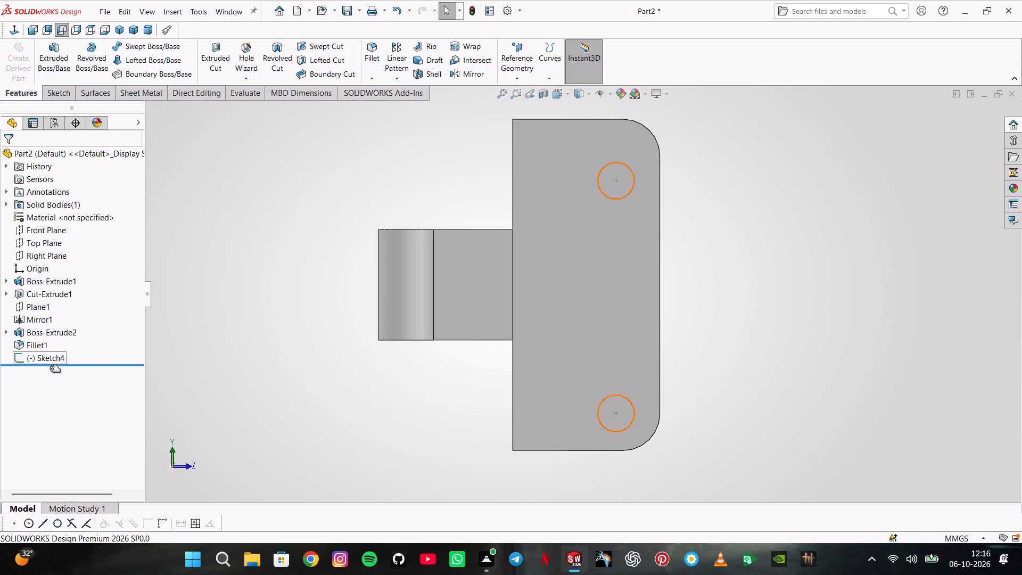
{"action": "left_click", "coordinate": [50, 362]}
{"action": "left_click", "coordinate": [61, 333]}
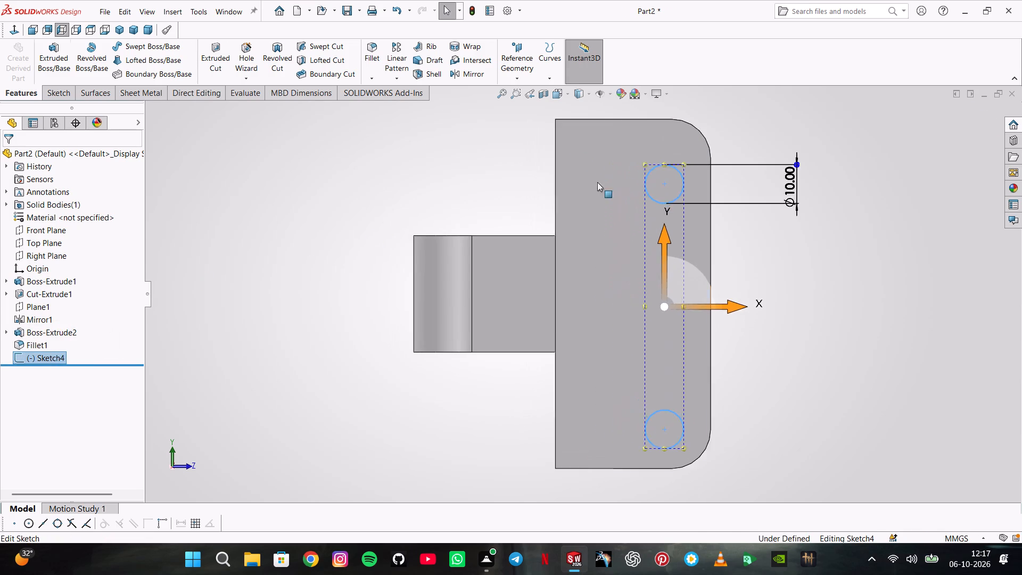
{"action": "scroll", "coordinate": [703, 165], "scroll_direction": "down", "scroll_amount": 2}
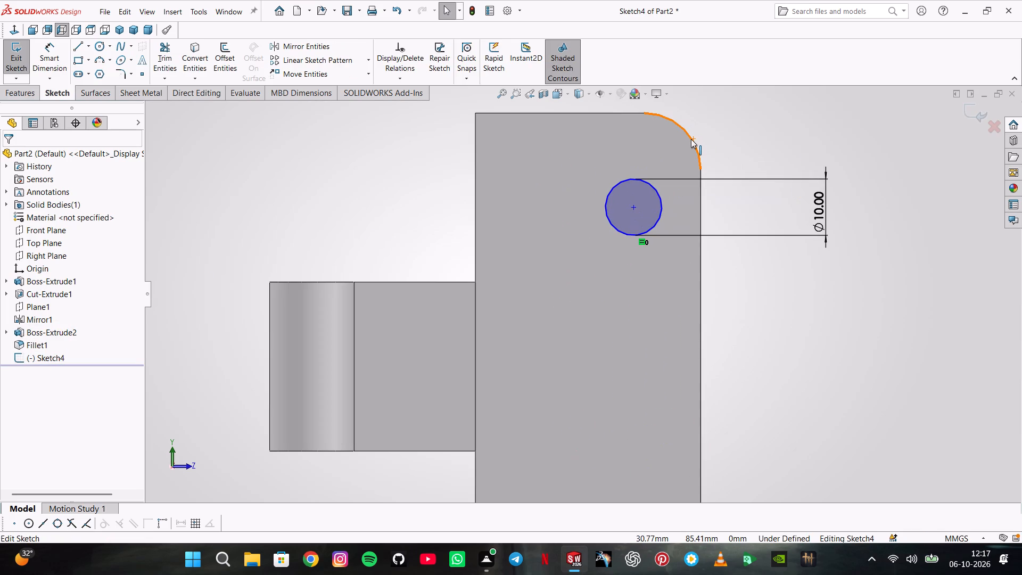
{"action": "left_click", "coordinate": [691, 139]}
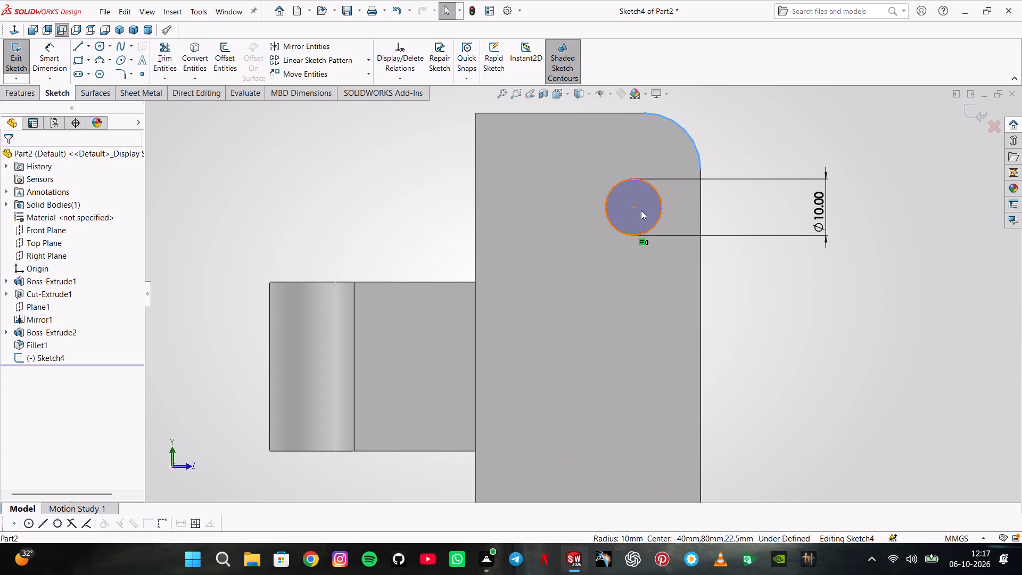
{"action": "left_click", "coordinate": [632, 209], "text": "ctrl"}
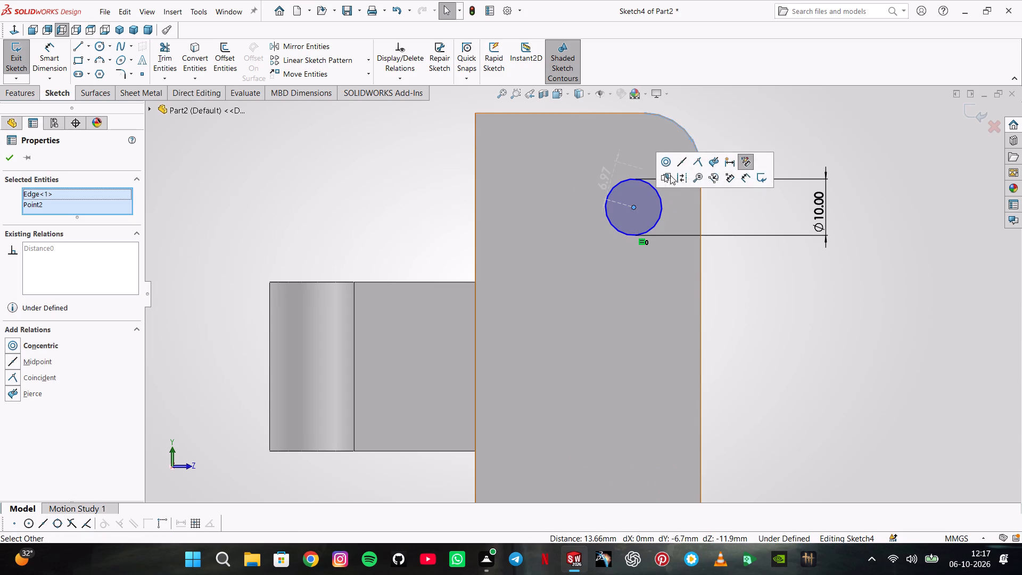
{"action": "left_click", "coordinate": [663, 163]}
{"action": "left_click", "coordinate": [744, 249]}
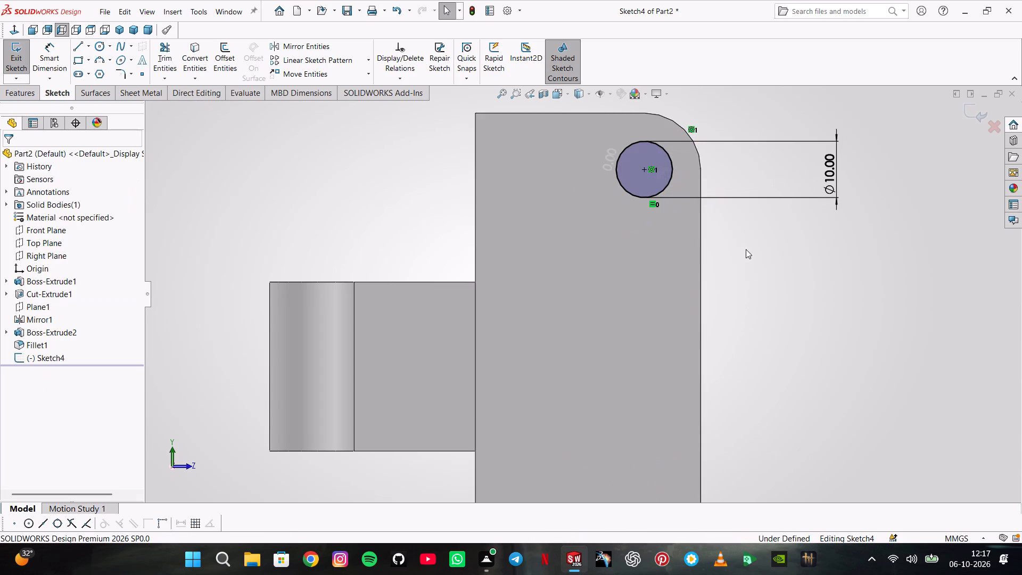
Make the lower circle concentric with the lower filleted corner arc.
{"action": "scroll", "coordinate": [755, 325], "scroll_direction": "up", "scroll_amount": 4}
{"action": "left_click", "coordinate": [603, 413], "text": "ctrl"}
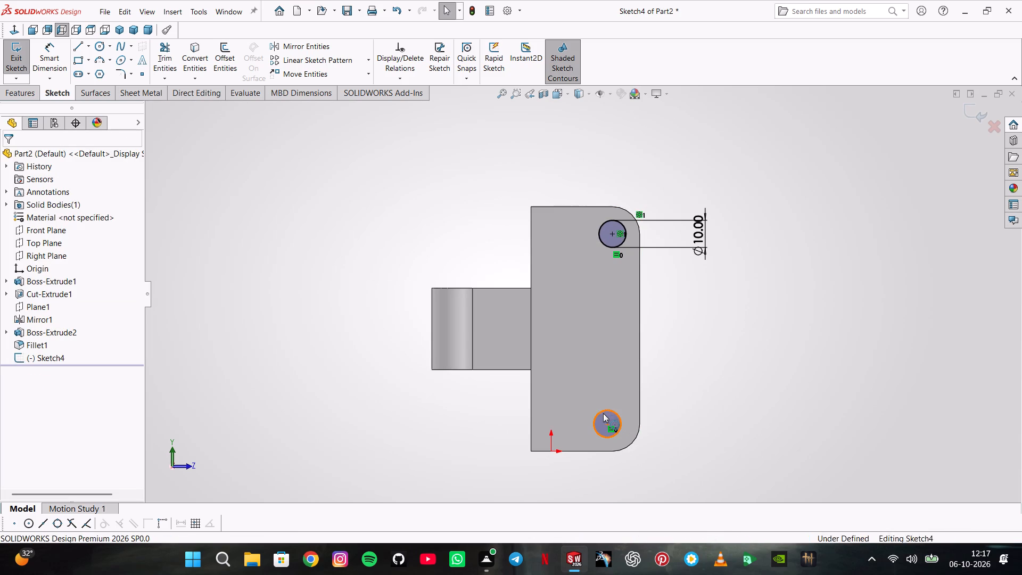
{"action": "left_click", "coordinate": [637, 436], "text": "ctrl"}
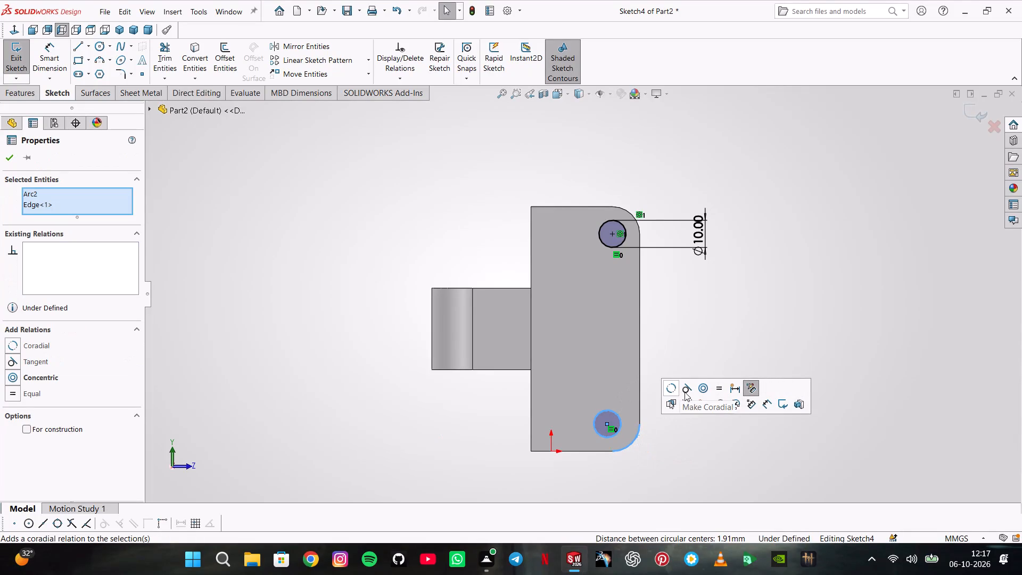
{"action": "left_click", "coordinate": [697, 392]}
{"action": "left_click", "coordinate": [693, 316]}
{"action": "key", "text": "Escape"}
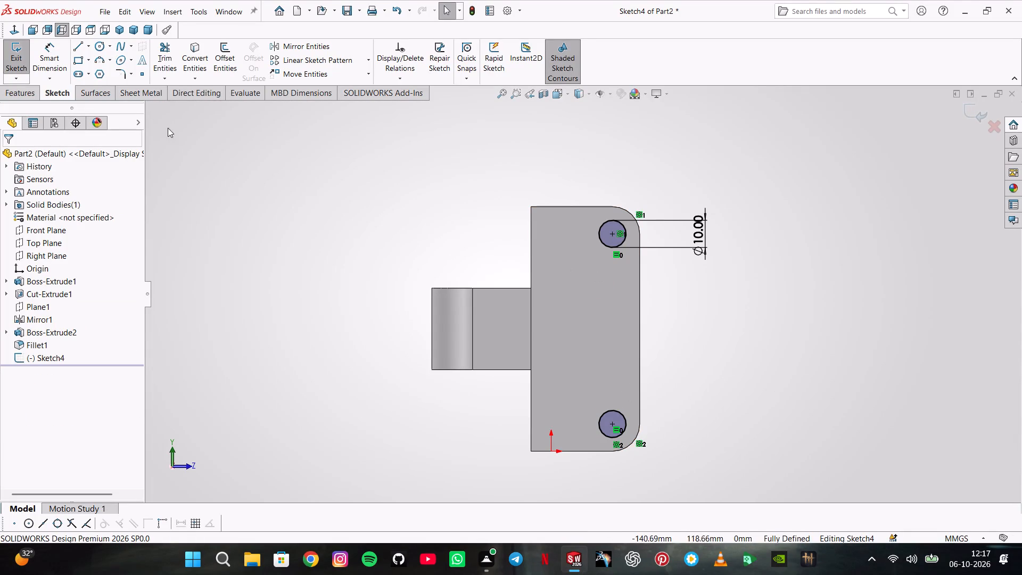
Cut-extrude the two 10 mm circles with the Through All - Both end condition.
{"action": "left_click", "coordinate": [12, 94]}
{"action": "left_click", "coordinate": [227, 57]}
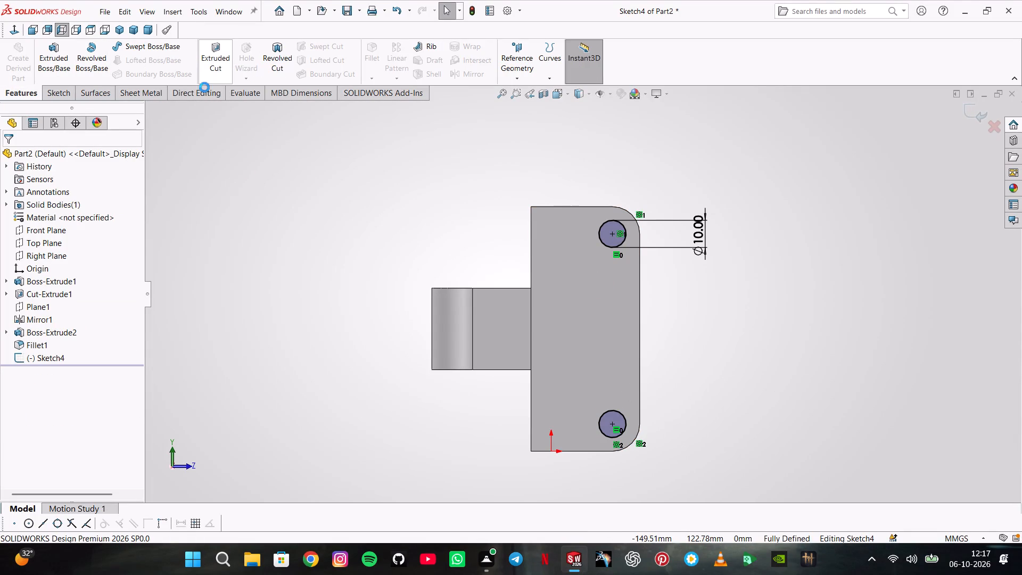
{"action": "left_click", "coordinate": [79, 227]}
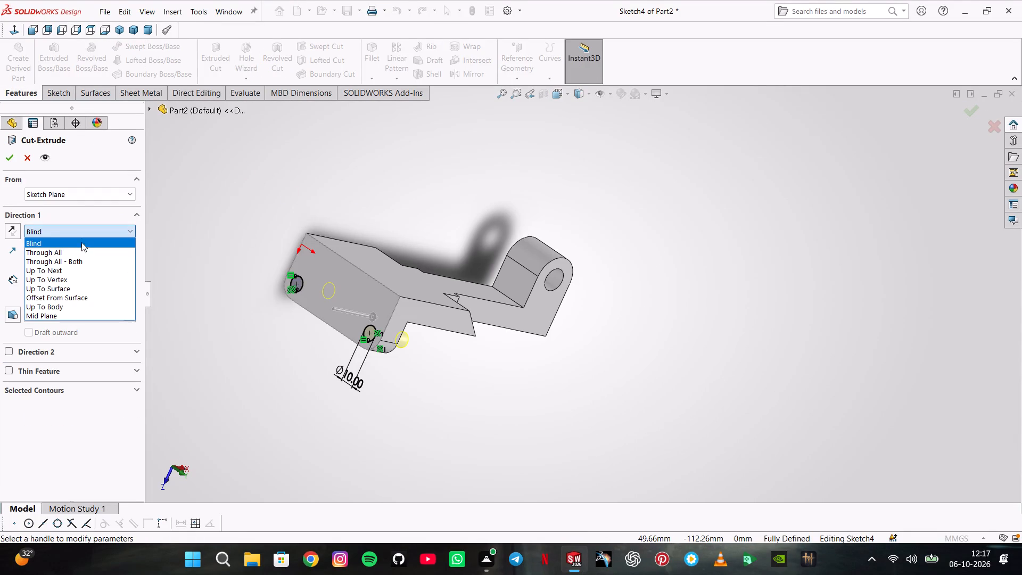
{"action": "left_click", "coordinate": [84, 257]}
{"action": "left_click", "coordinate": [7, 157]}
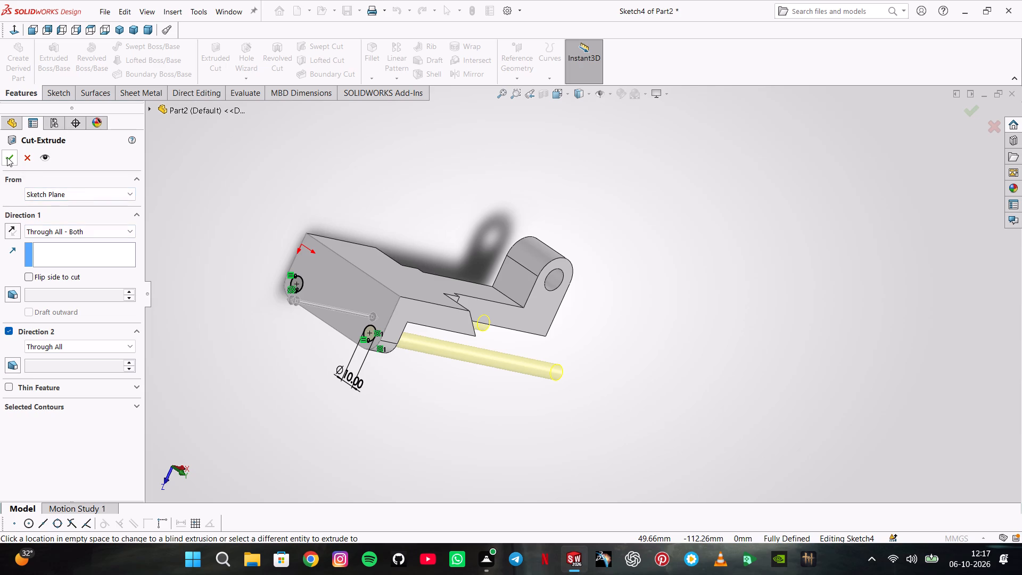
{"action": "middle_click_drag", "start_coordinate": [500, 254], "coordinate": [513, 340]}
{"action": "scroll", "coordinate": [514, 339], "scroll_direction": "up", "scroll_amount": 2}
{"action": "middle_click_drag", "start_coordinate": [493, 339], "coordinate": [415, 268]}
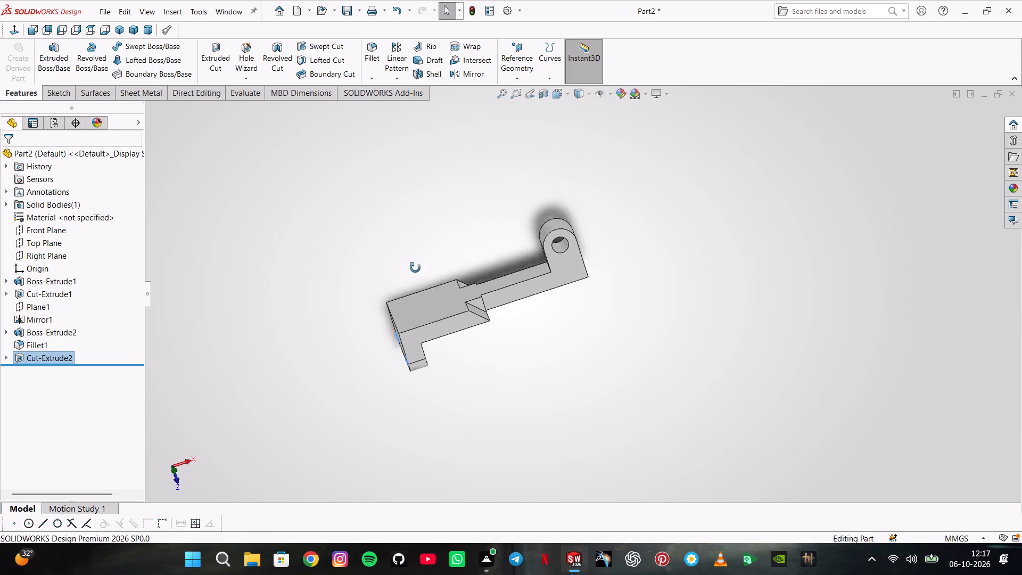
Sketch two circles, radii about 3.8 mm and 7.4 mm, along the centreline of the block's large flat face.
{"action": "middle_click_drag", "start_coordinate": [415, 268], "coordinate": [418, 396]}
{"action": "left_click", "coordinate": [404, 291]}
{"action": "left_click", "coordinate": [452, 261]}
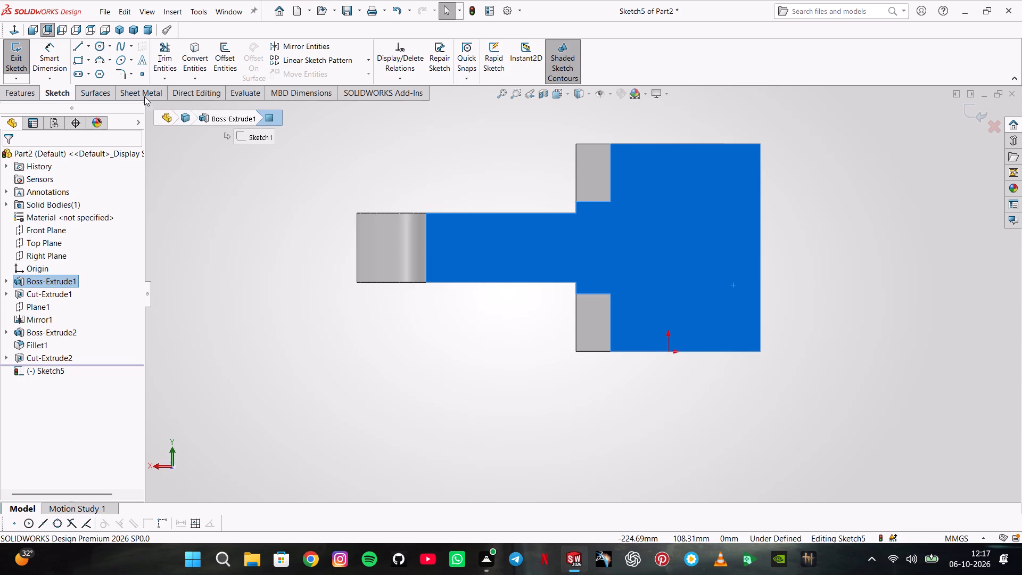
{"action": "left_click", "coordinate": [101, 47]}
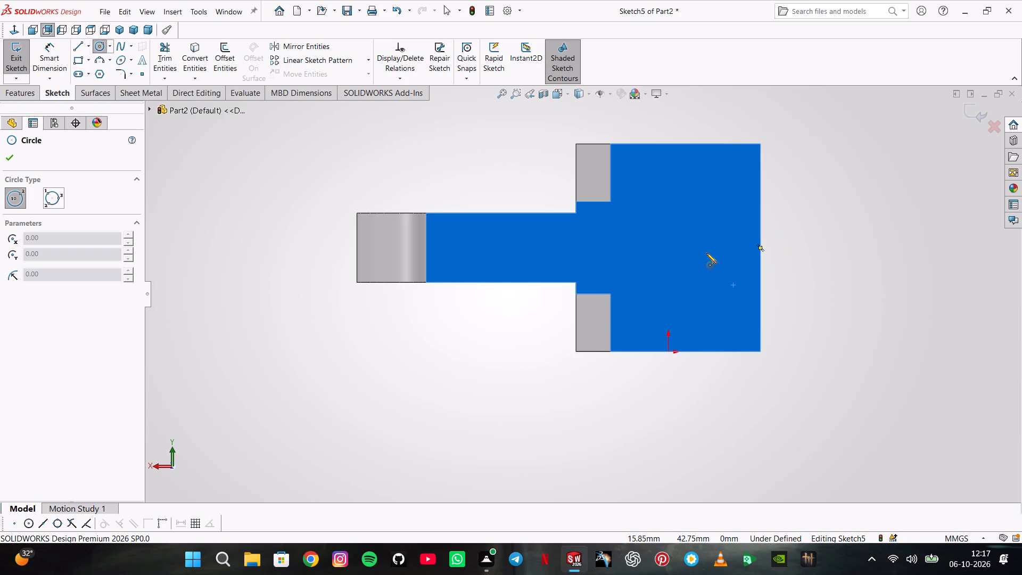
{"action": "scroll", "coordinate": [704, 252], "scroll_direction": "down", "scroll_amount": 5}
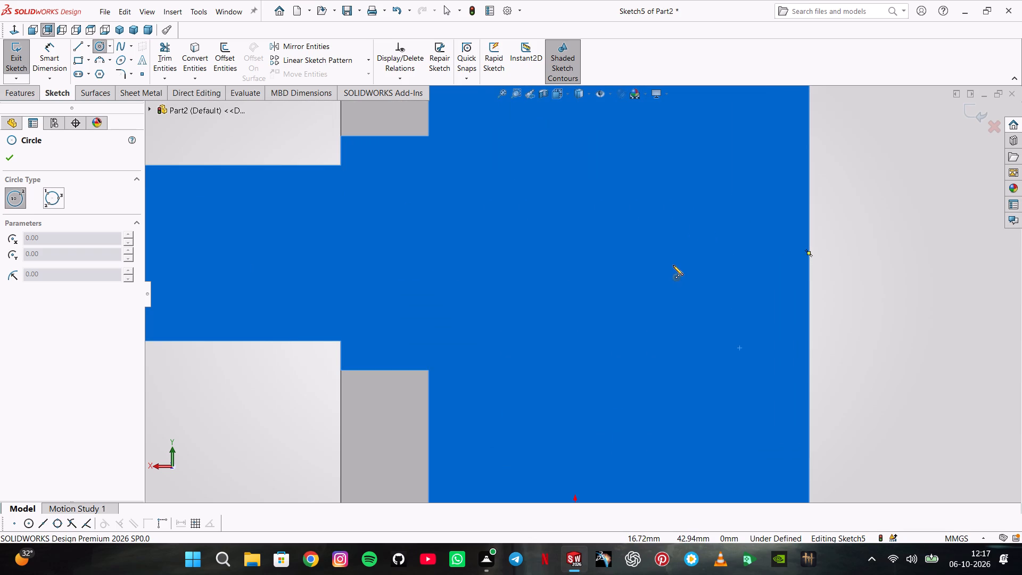
{"action": "left_click", "coordinate": [674, 252]}
{"action": "left_click", "coordinate": [679, 231]}
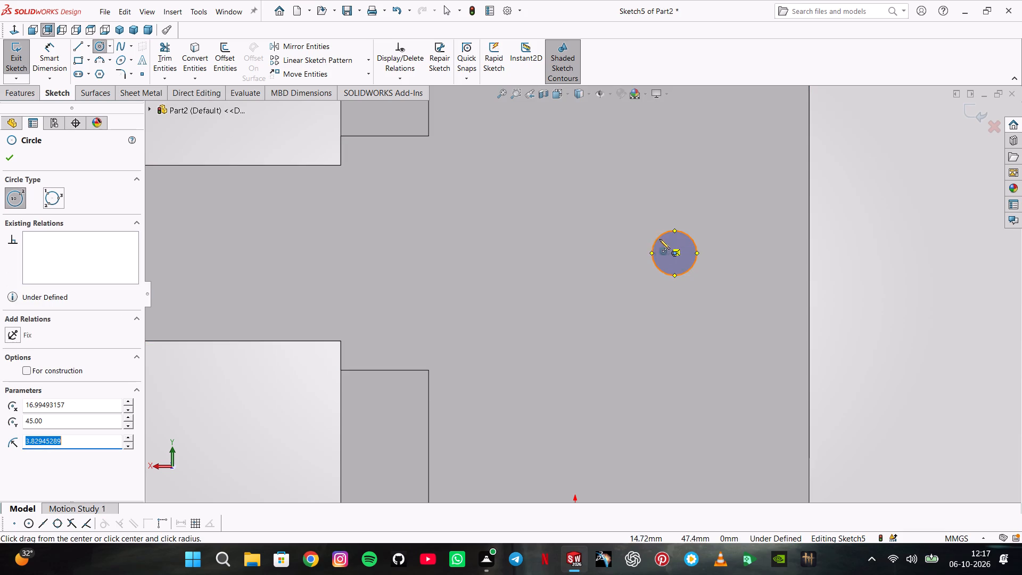
{"action": "left_click", "coordinate": [551, 251]}
{"action": "left_click", "coordinate": [556, 210]}
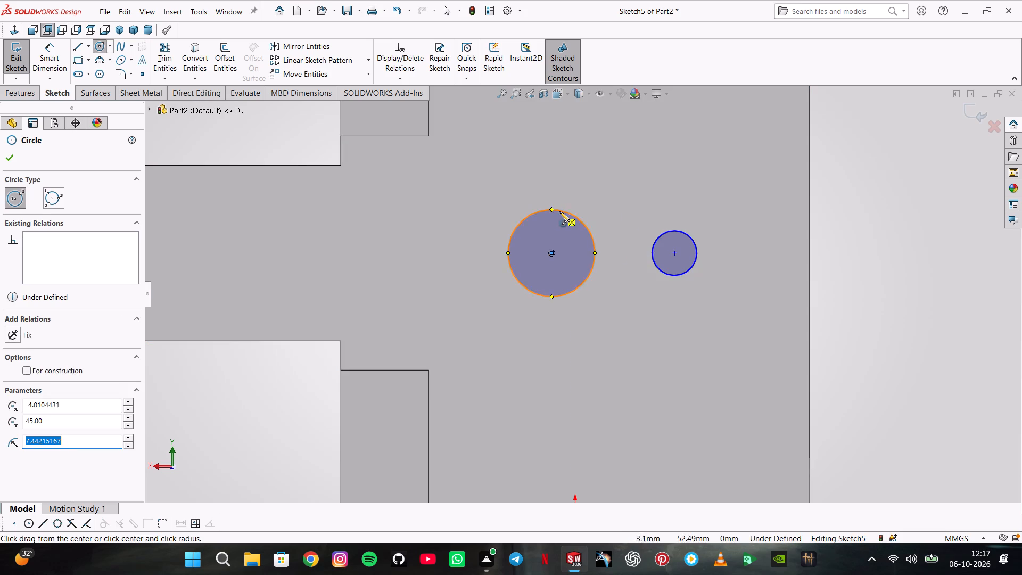
{"action": "key", "text": "Escape"}
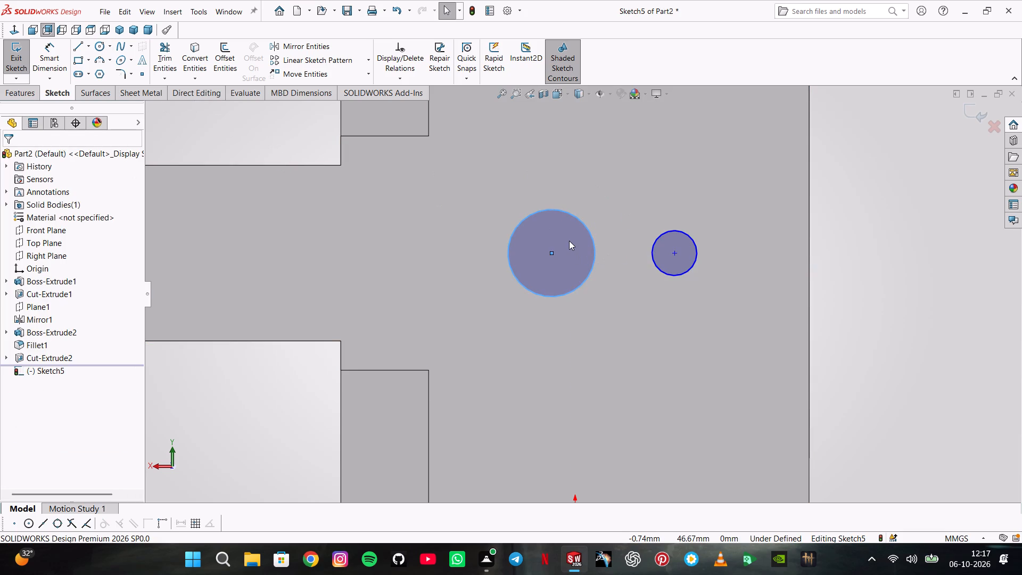
Make the two circles equal and set their diameter to 8 mm.
{"action": "left_click", "coordinate": [569, 241], "text": "ctrl"}
{"action": "left_click", "coordinate": [667, 241], "text": "ctrl"}
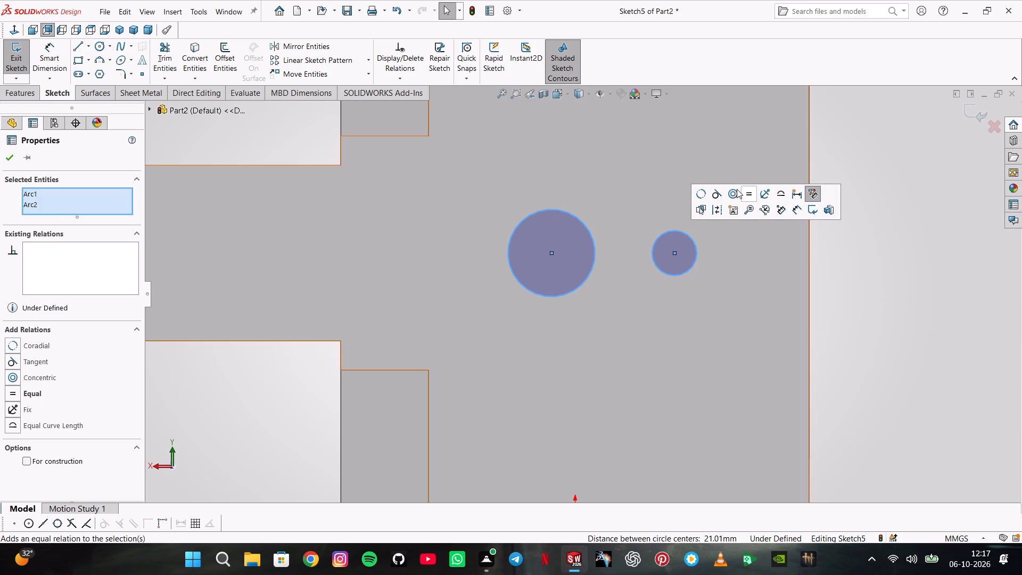
{"action": "left_click", "coordinate": [743, 192]}
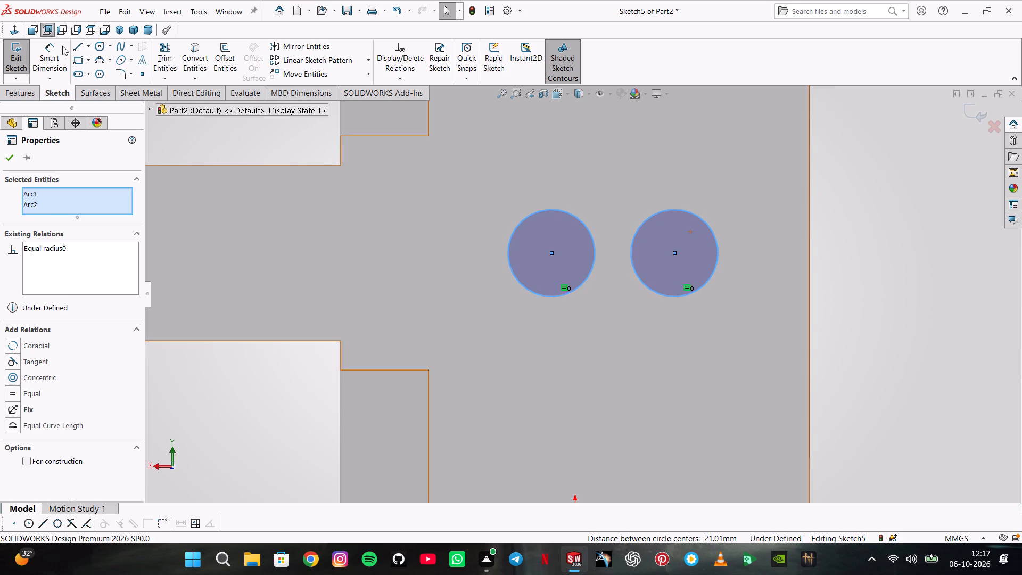
{"action": "left_click_drag", "start_coordinate": [50, 57], "coordinate": [56, 62]}
{"action": "left_click", "coordinate": [664, 211]}
{"action": "left_click", "coordinate": [897, 186]}
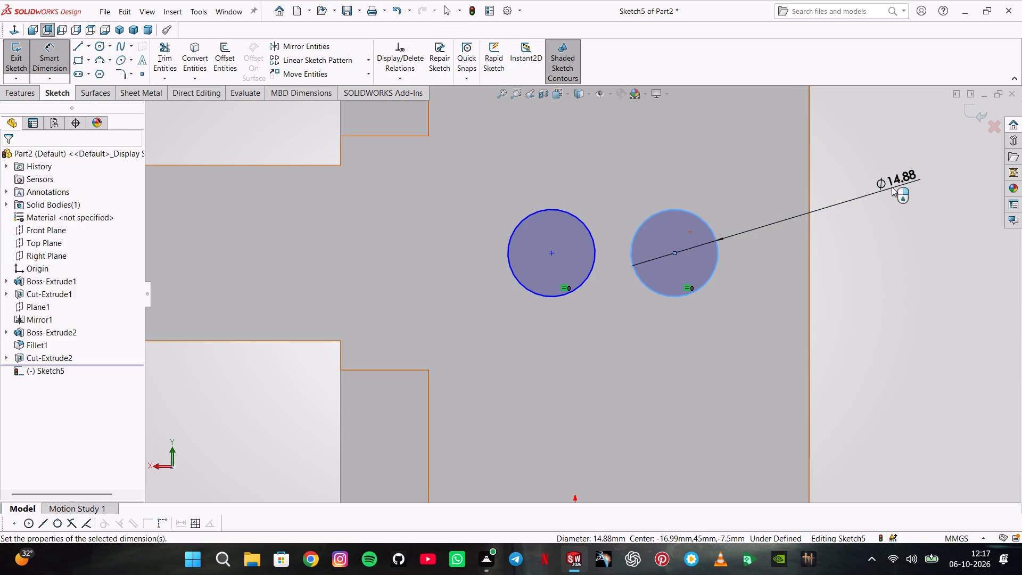
{"action": "key", "text": "8"}
{"action": "key", "text": "Return"}
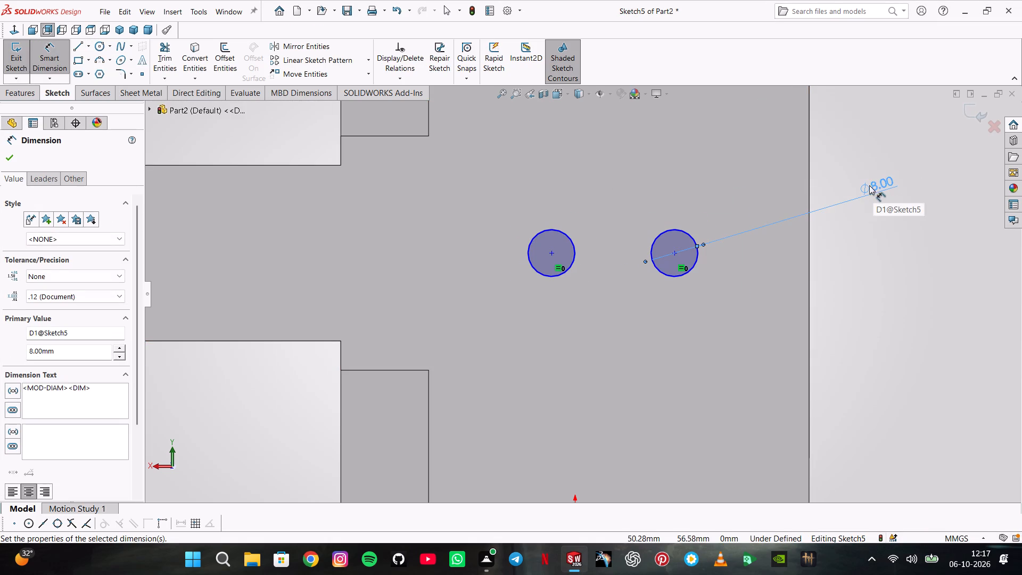
Dimension the centre of the circle nearer the block's end edge at 30 mm from that edge.
{"action": "left_click", "coordinate": [675, 253]}
{"action": "left_click", "coordinate": [808, 274]}
{"action": "scroll", "coordinate": [810, 282], "scroll_direction": "up", "scroll_amount": 3}
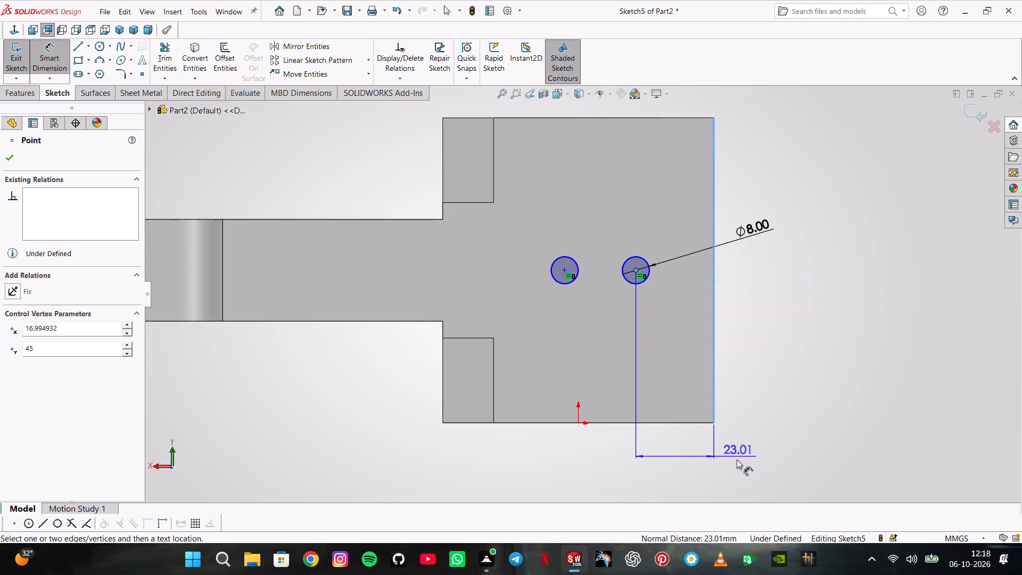
{"action": "left_click", "coordinate": [682, 451]}
{"action": "type", "text": "30"}
{"action": "key", "text": "Return"}
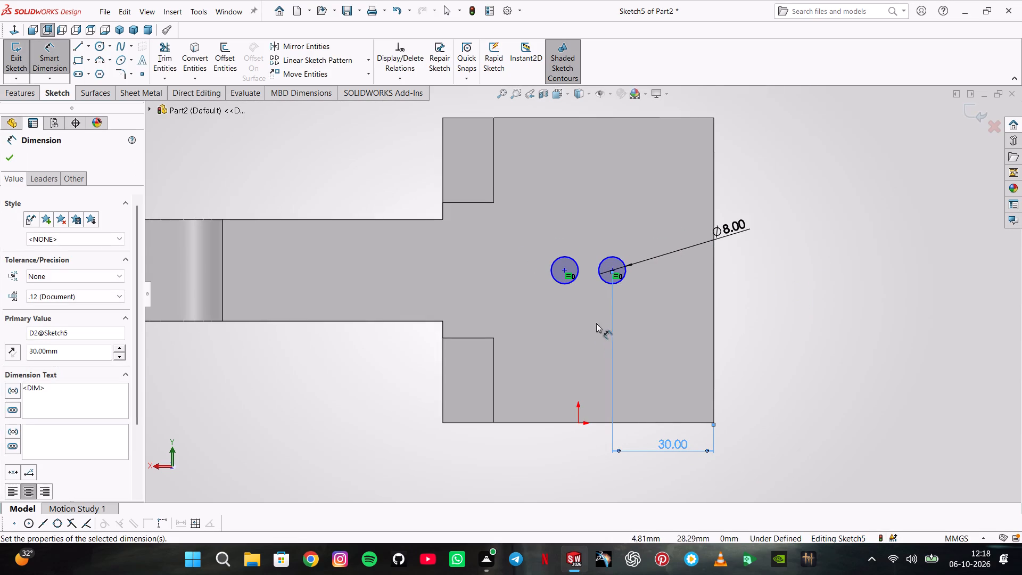
Set the distance between the two circle centres to 25 mm.
{"action": "left_click", "coordinate": [606, 263]}
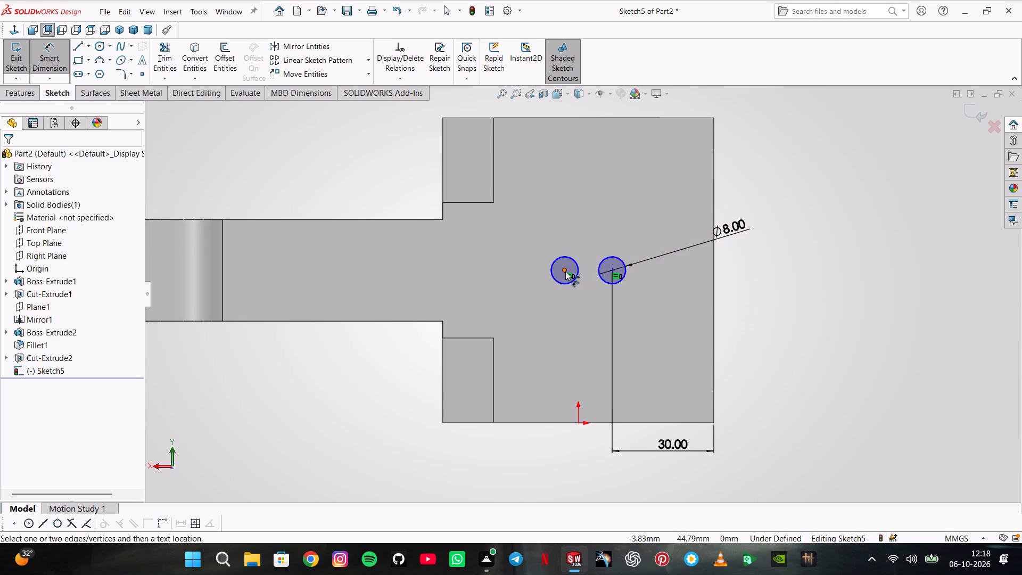
{"action": "left_click", "coordinate": [567, 261]}
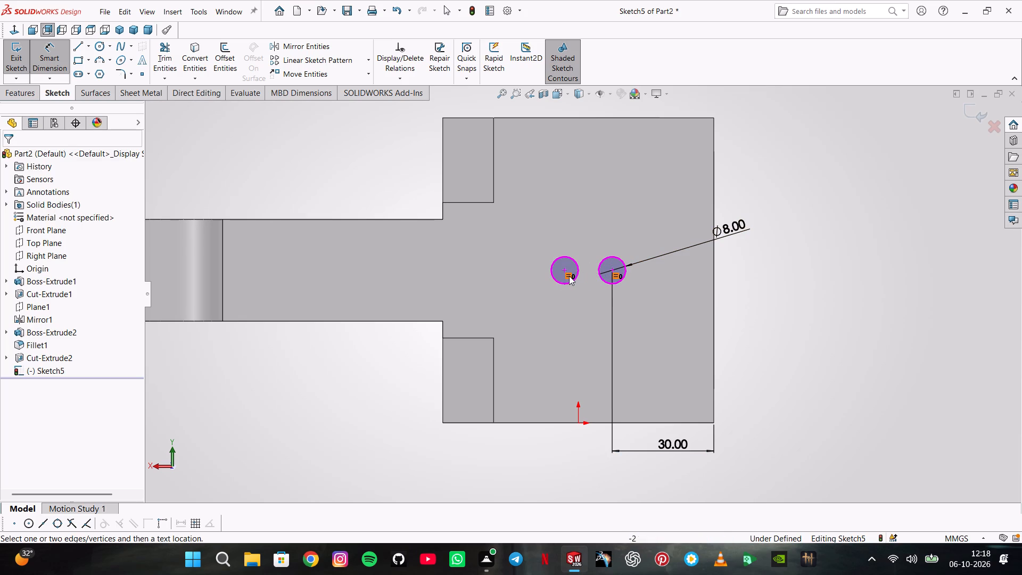
{"action": "left_click", "coordinate": [567, 271]}
{"action": "left_click", "coordinate": [612, 269]}
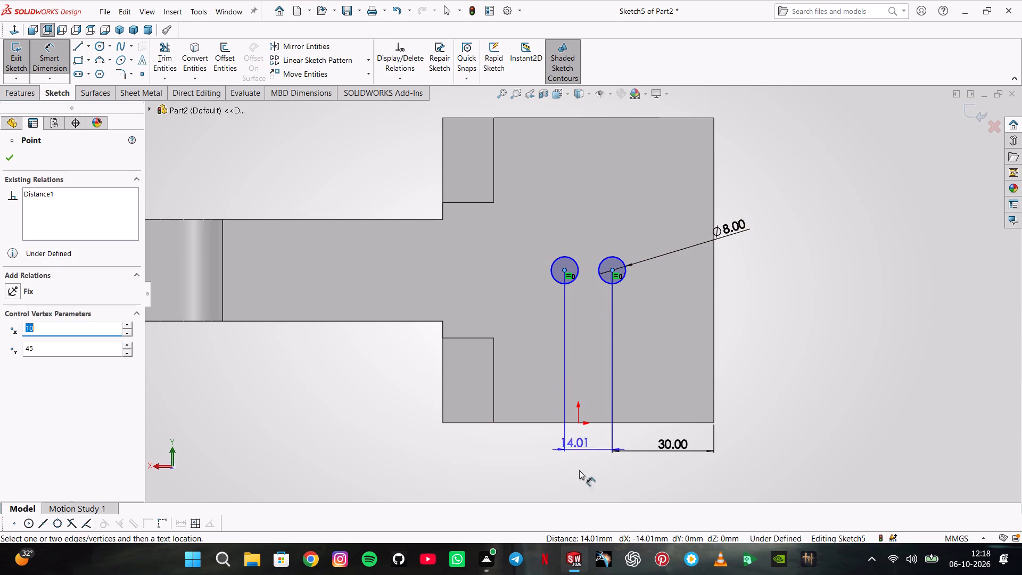
{"action": "left_click", "coordinate": [586, 450]}
{"action": "type", "text": "25"}
{"action": "key", "text": "Return"}
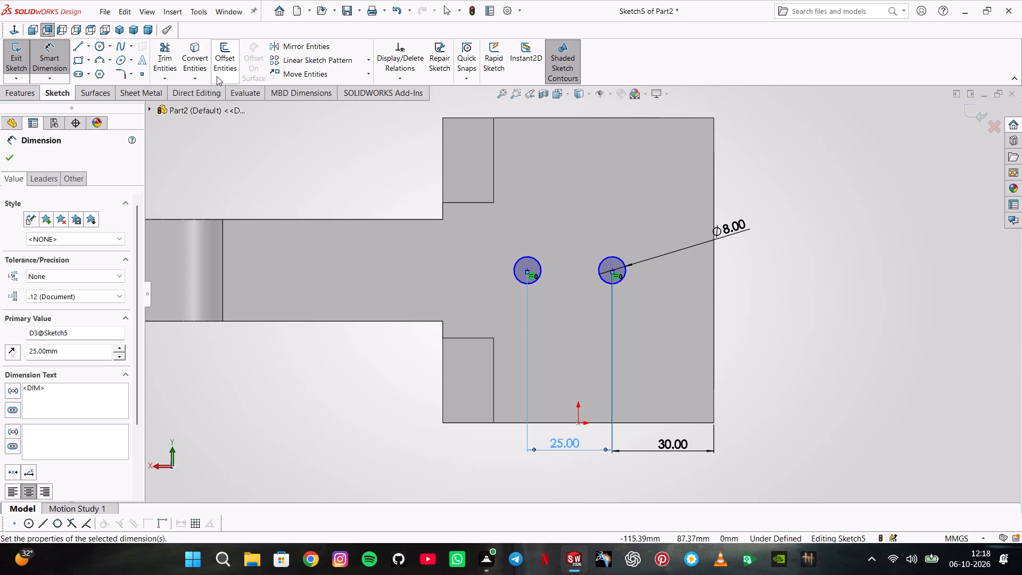
Cut-extrude the two 8 mm circles with the Through All - Both end condition.
{"action": "middle_click_drag", "start_coordinate": [394, 245], "coordinate": [405, 73]}
{"action": "left_click", "coordinate": [23, 97]}
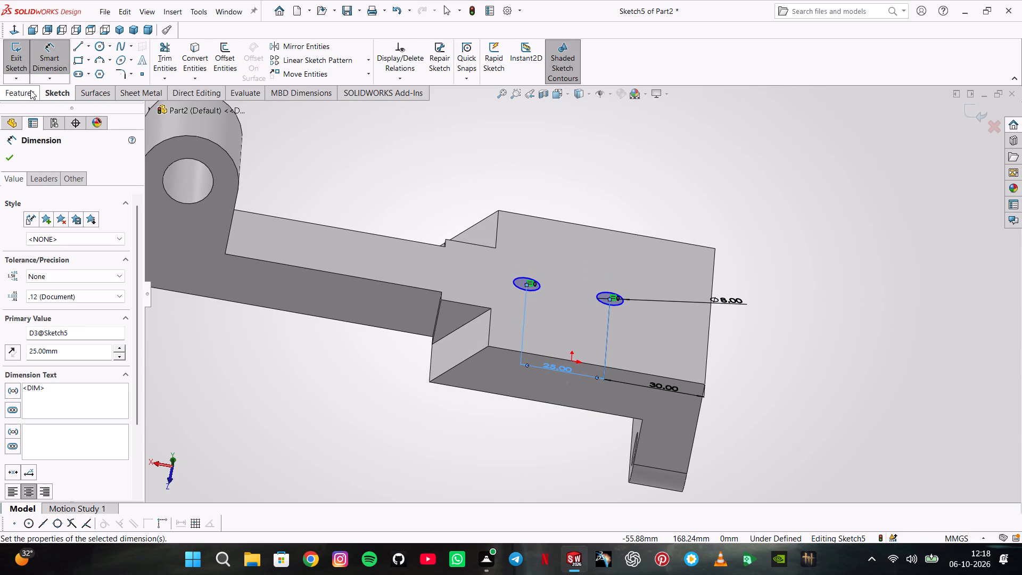
{"action": "left_click", "coordinate": [211, 48]}
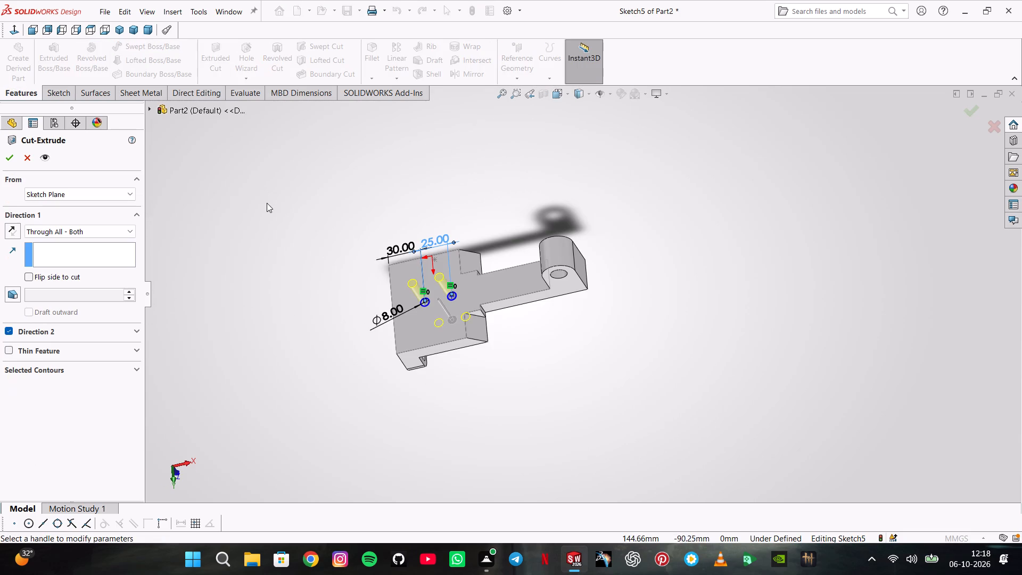
{"action": "left_click", "coordinate": [10, 156]}
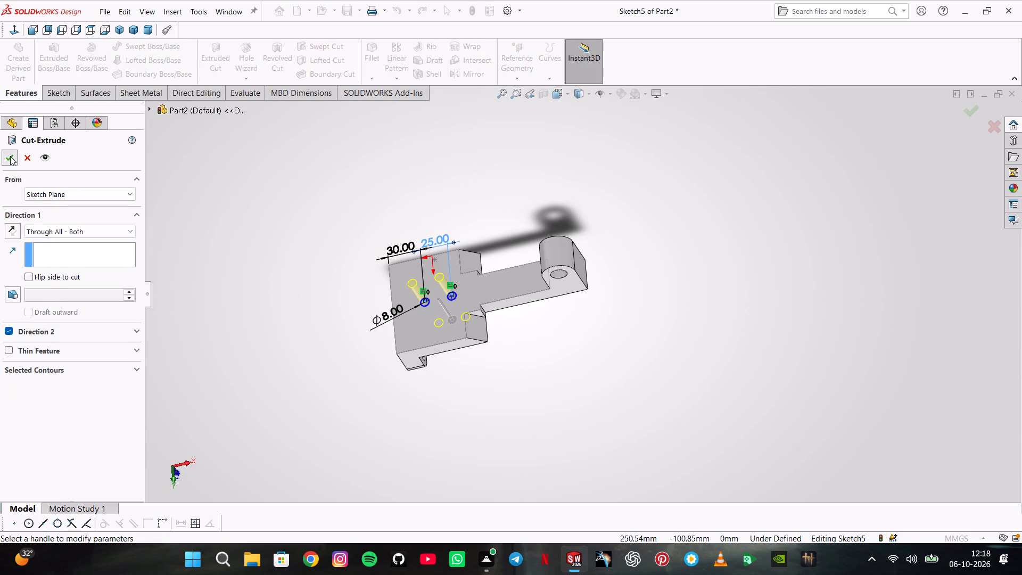
{"action": "left_click", "coordinate": [303, 208]}
Inspect the finished part and its holes from several sides.
{"action": "middle_click_drag", "start_coordinate": [356, 256], "coordinate": [389, 169]}
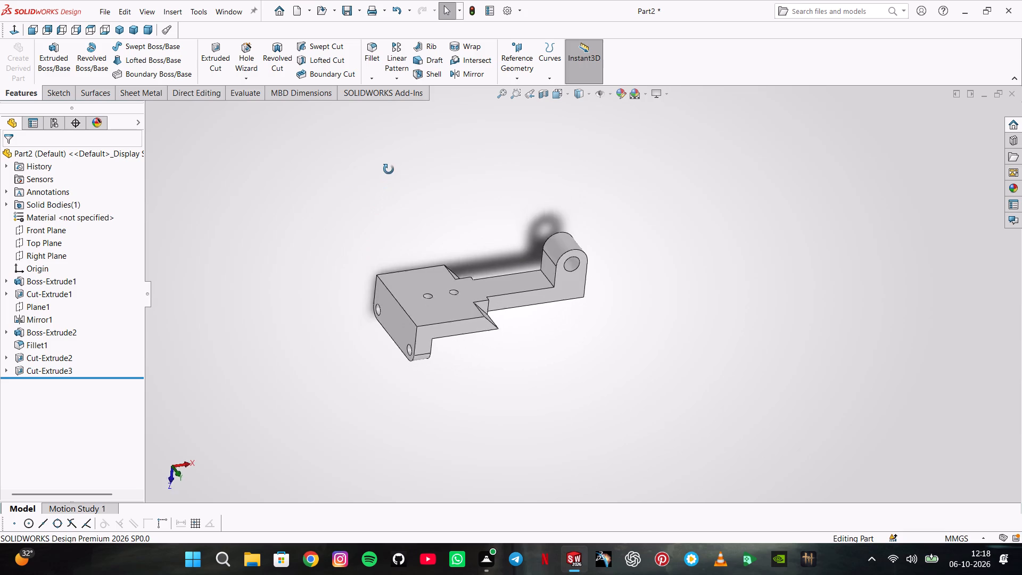
{"action": "middle_click_drag", "start_coordinate": [389, 169], "coordinate": [347, 186]}
{"action": "left_click", "coordinate": [117, 30]}
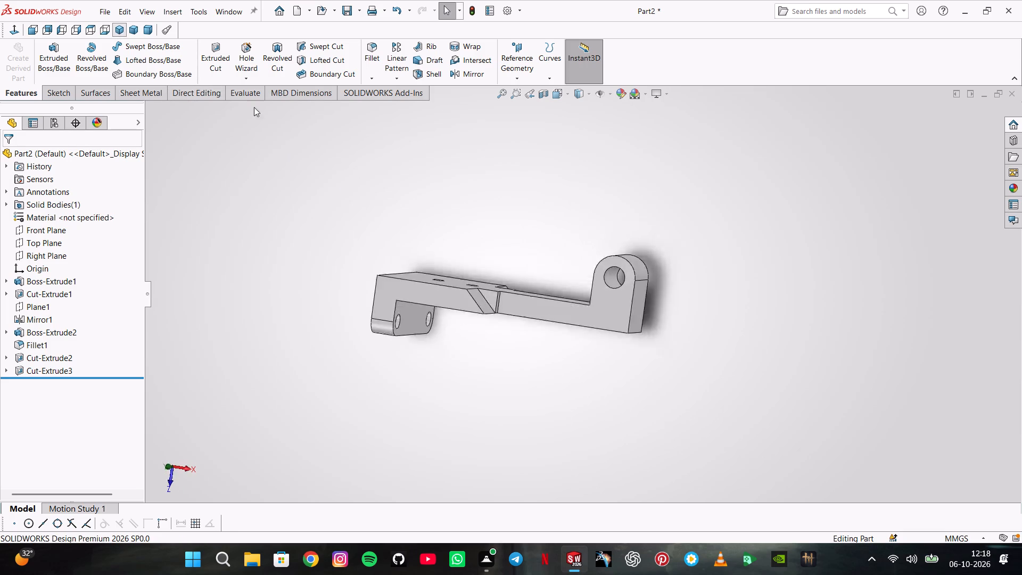
{"action": "middle_click_drag", "start_coordinate": [771, 259], "coordinate": [733, 39]}
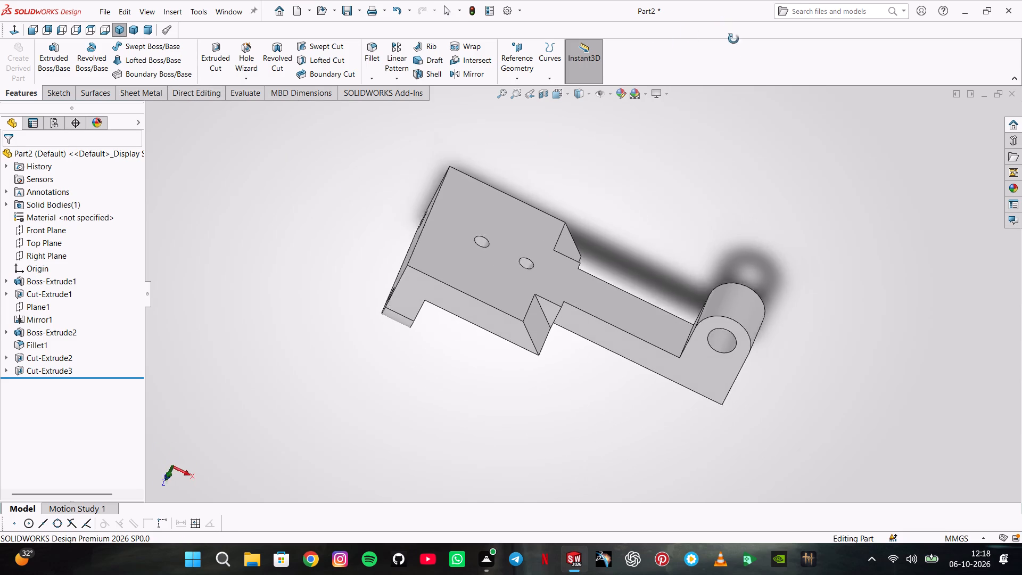
{"action": "middle_click_drag", "start_coordinate": [733, 39], "coordinate": [734, 43]}
{"action": "middle_click_drag", "start_coordinate": [737, 301], "coordinate": [499, 434]}
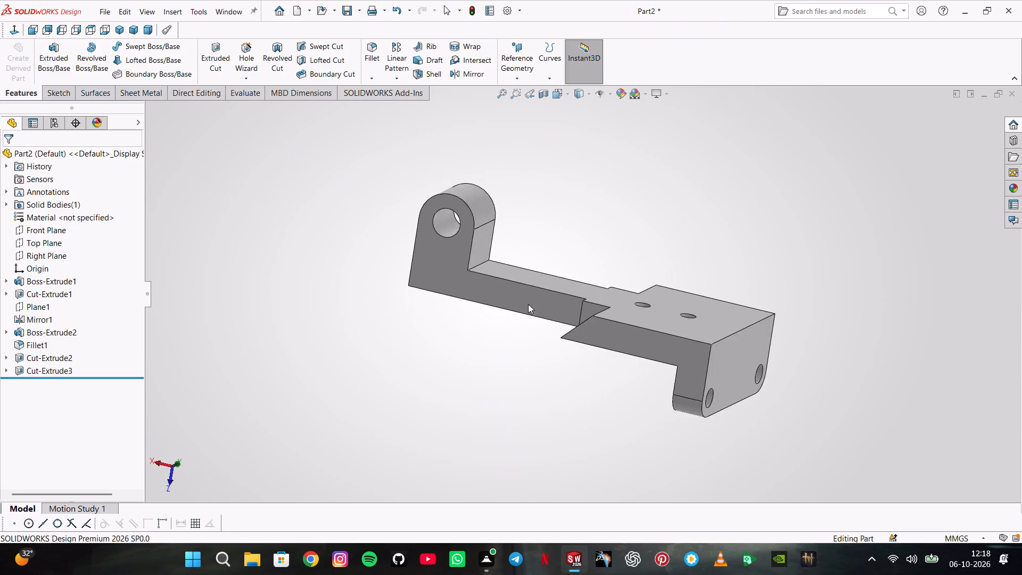
{"action": "middle_click_drag", "start_coordinate": [641, 223], "coordinate": [635, 269]}
Save the part as Part53.SLDPRT in the LEVEL4 folder.
{"action": "left_click", "coordinate": [344, 11]}
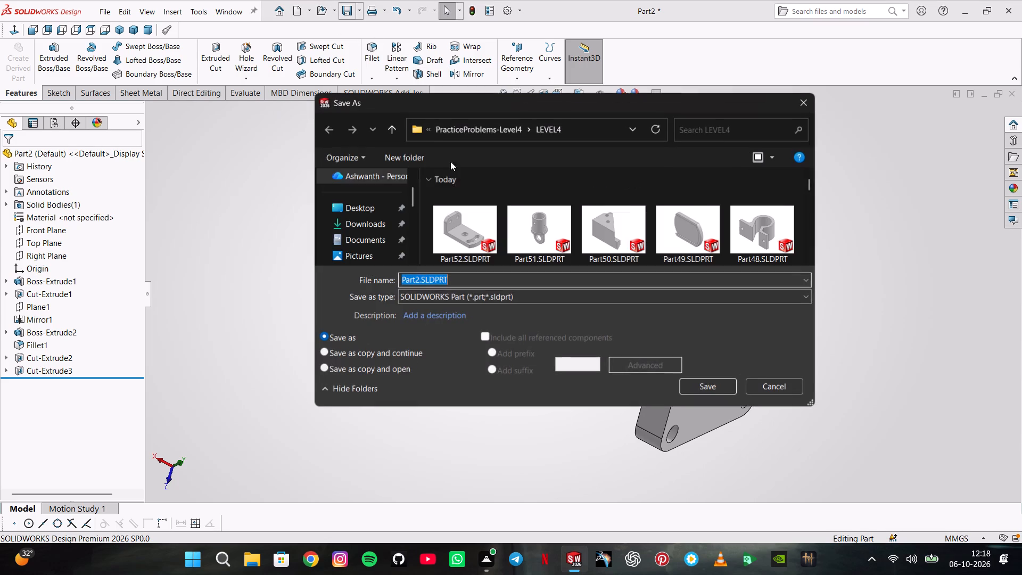
{"action": "left_click", "coordinate": [418, 273]}
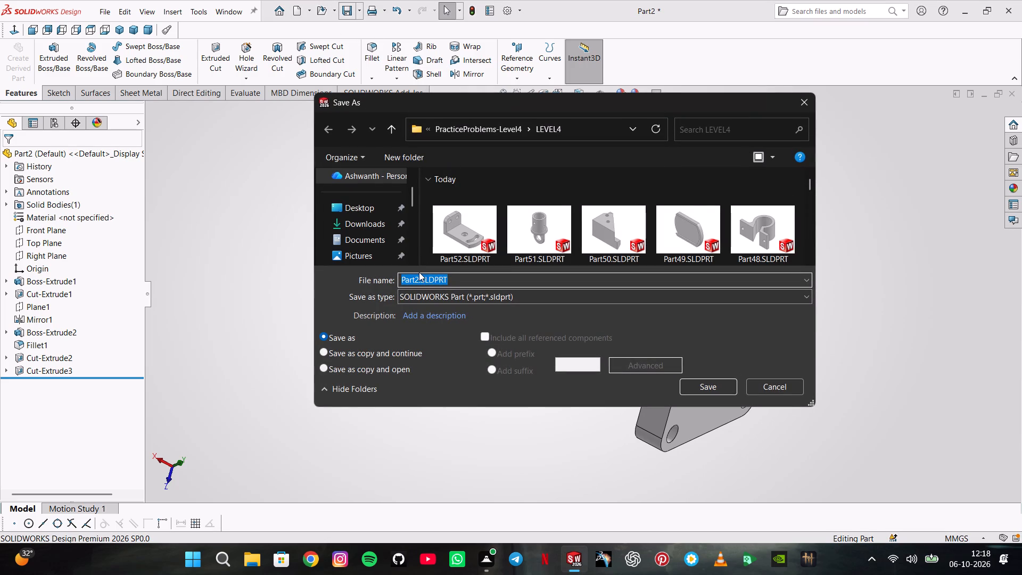
{"action": "left_click", "coordinate": [417, 278]}
{"action": "key", "text": "BackSpace"}
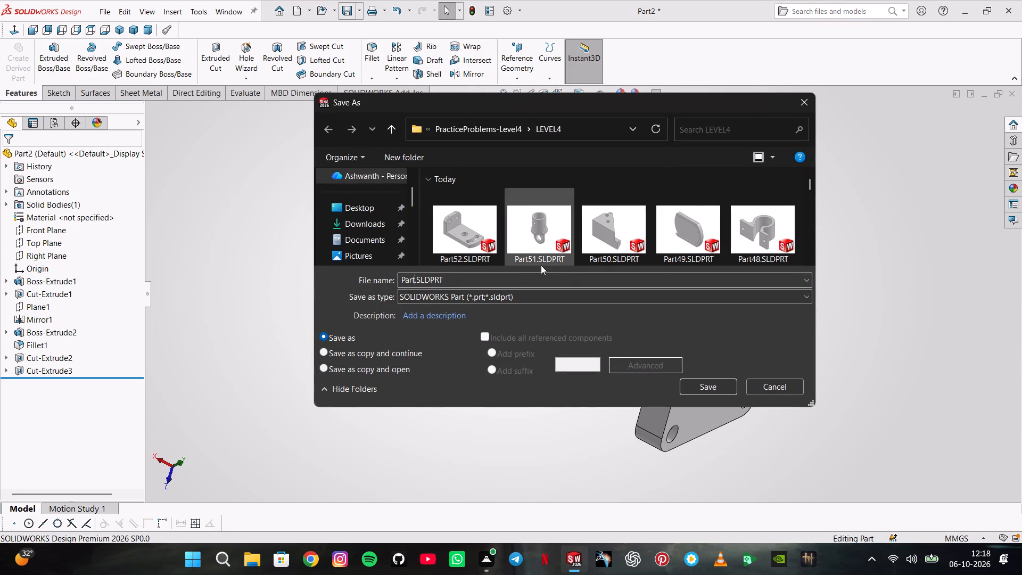
{"action": "type", "text": "53"}
{"action": "key", "text": "Return"}
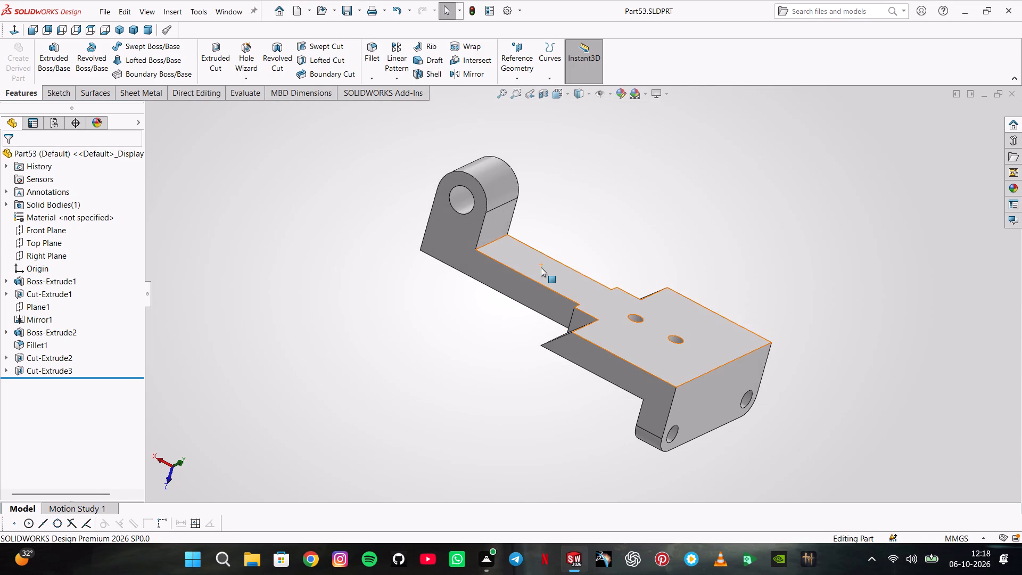
Save a PDF copy of the part as Part53.pdf in the LEVEL4 folder.
{"action": "left_click", "coordinate": [359, 11]}
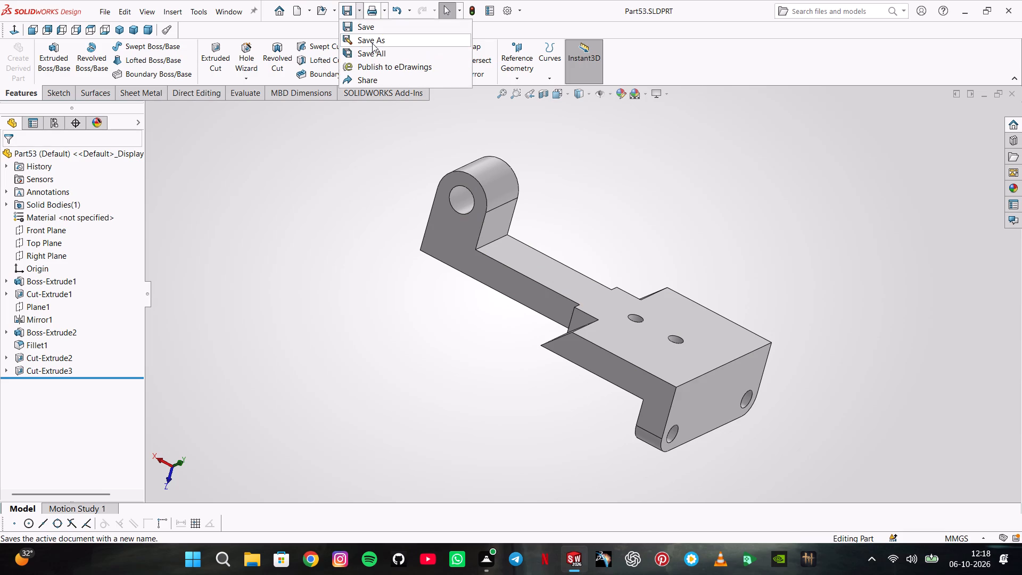
{"action": "left_click", "coordinate": [372, 43]}
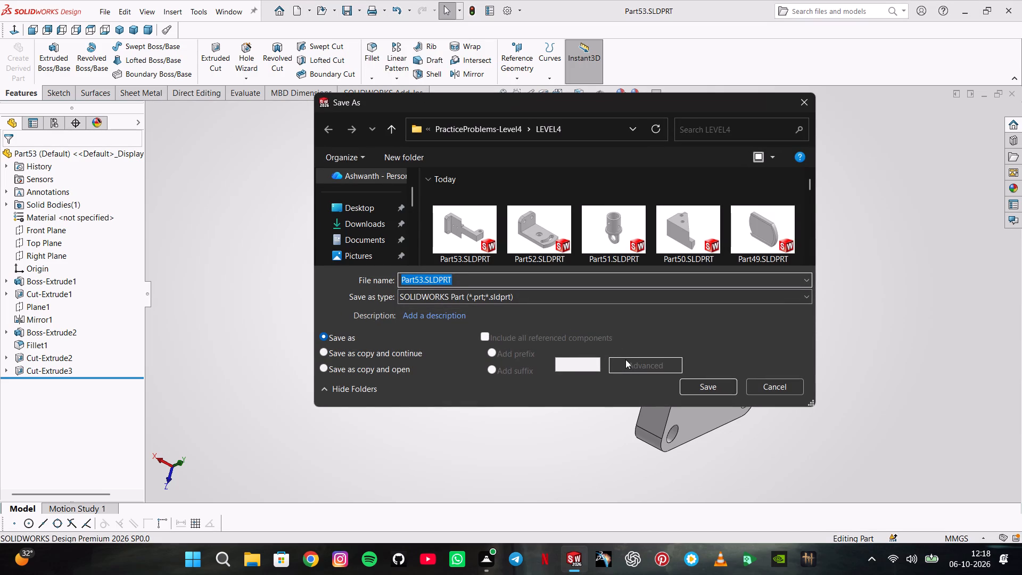
{"action": "left_click", "coordinate": [690, 381]}
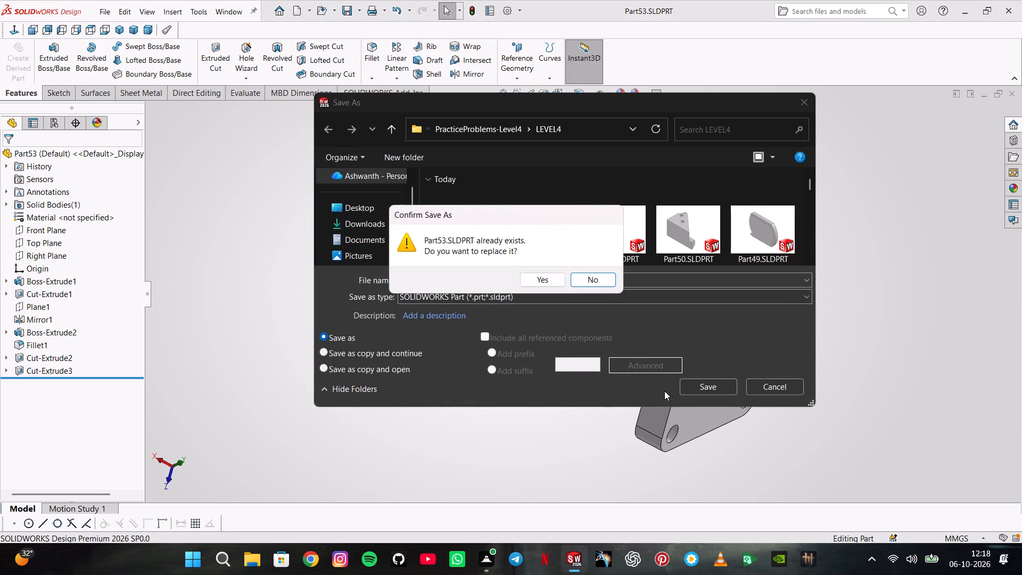
{"action": "left_click", "coordinate": [607, 272]}
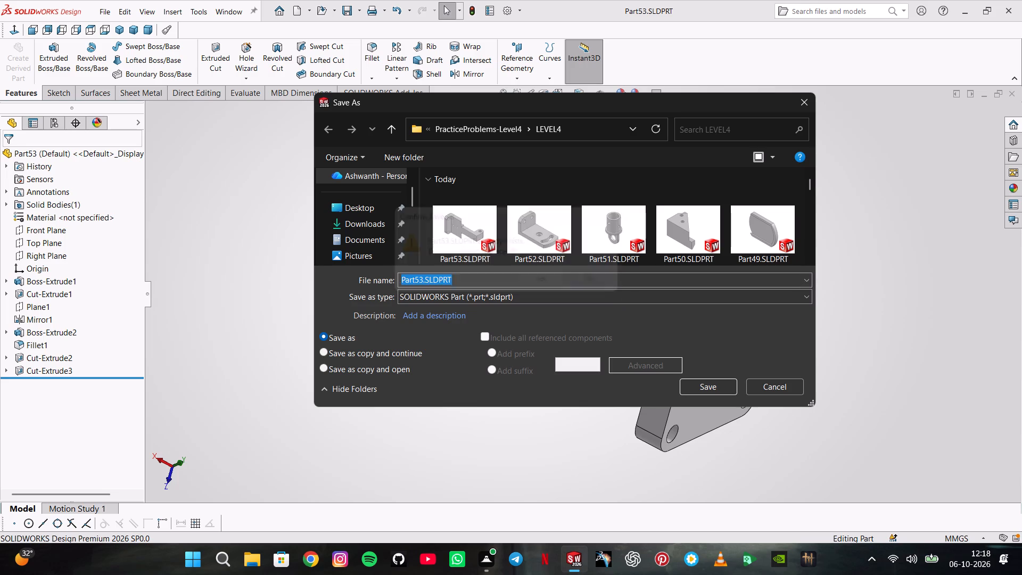
{"action": "left_click", "coordinate": [594, 294]}
{"action": "left_click", "coordinate": [598, 106]}
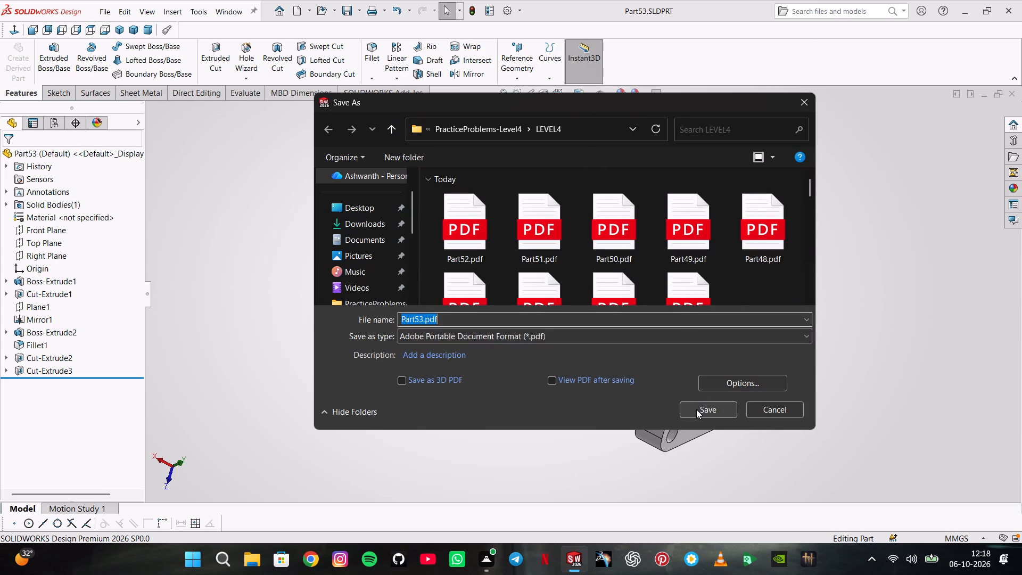
{"action": "left_click", "coordinate": [696, 409]}
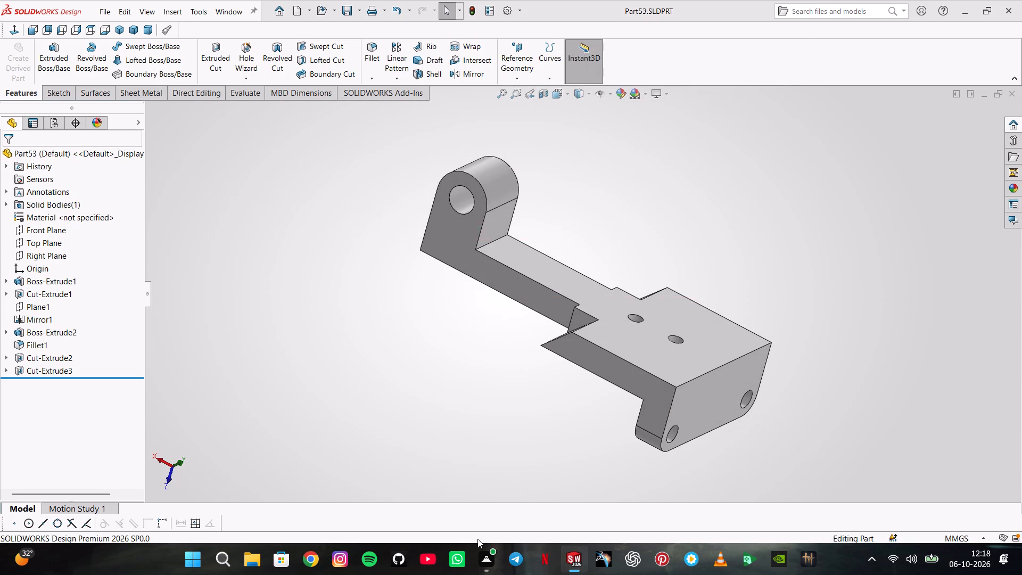